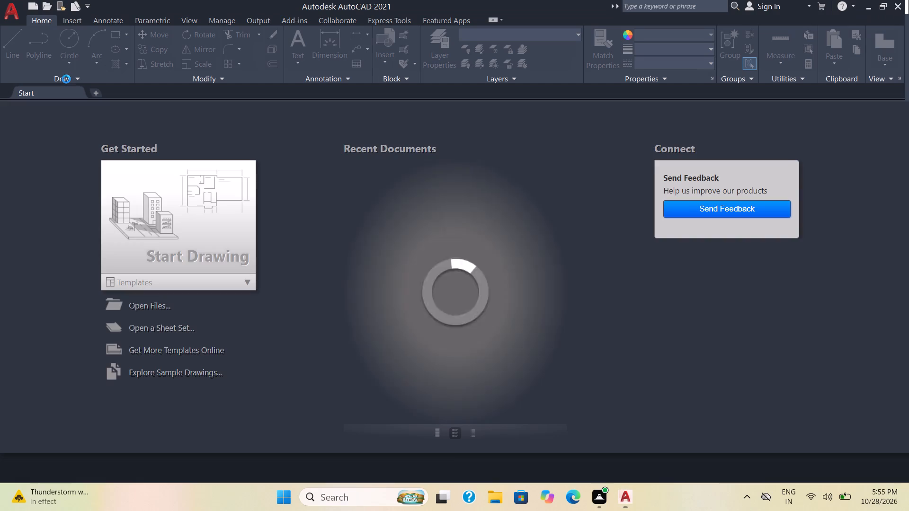
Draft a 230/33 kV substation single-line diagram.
Start a new drawing and turn on command logging with LOGFILEON.
{"action": "left_click", "coordinate": [204, 235]}
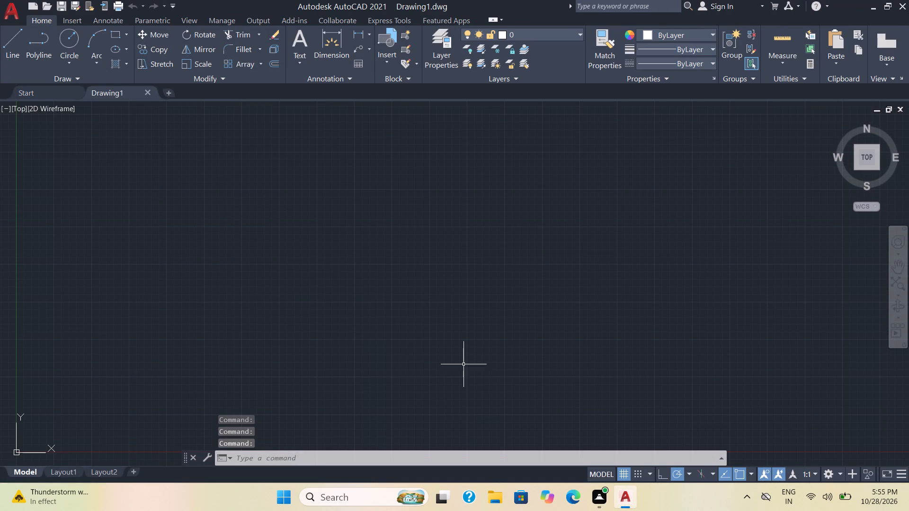
{"action": "type", "text": "lo"}
{"action": "type", "text": "gfileon"}
{"action": "key", "text": "Return"}
Configure the drawing units to length precision 0 and an insertion scale of millimeters.
{"action": "type", "text": "un"}
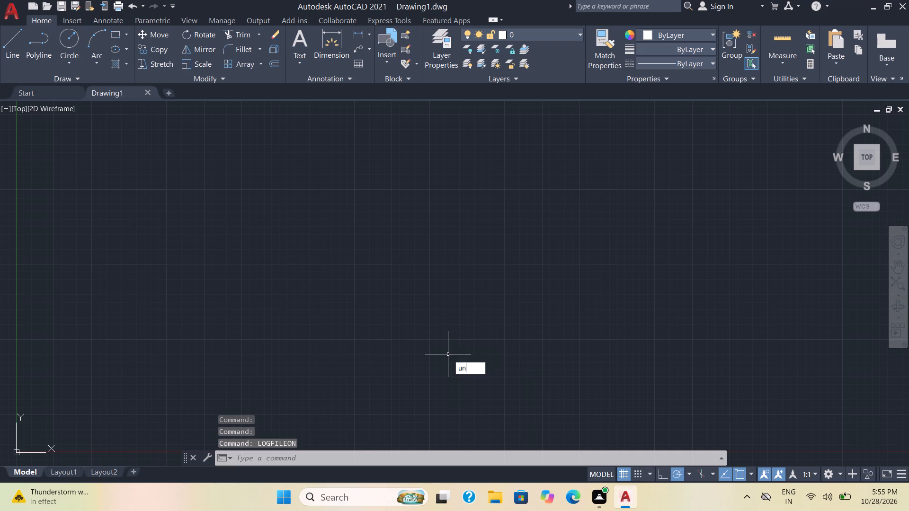
{"action": "key", "text": "Return"}
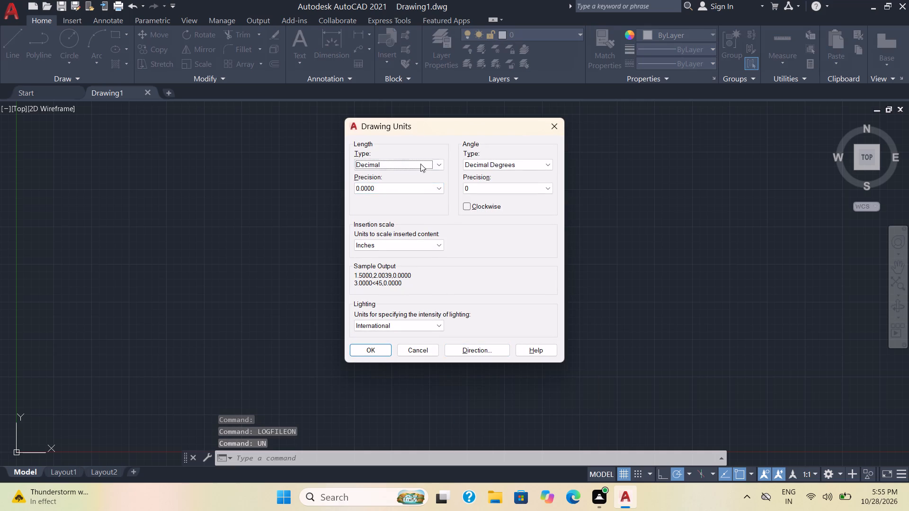
{"action": "left_click", "coordinate": [420, 187]}
{"action": "left_click", "coordinate": [389, 198]}
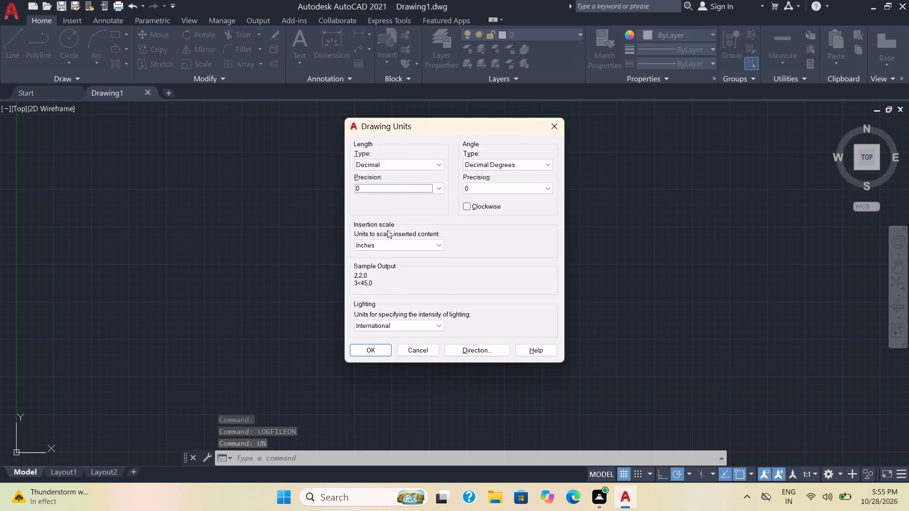
{"action": "left_click", "coordinate": [388, 247]}
{"action": "left_click", "coordinate": [381, 294]}
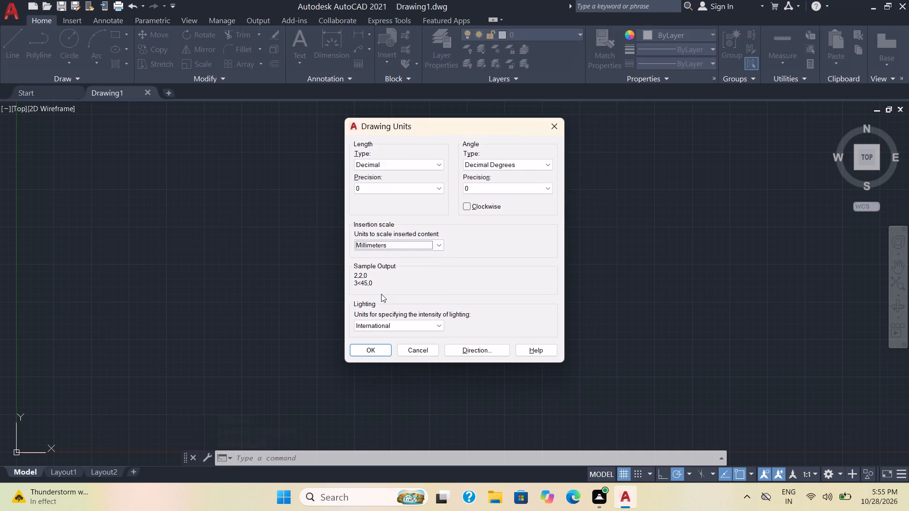
{"action": "left_click", "coordinate": [377, 351]}
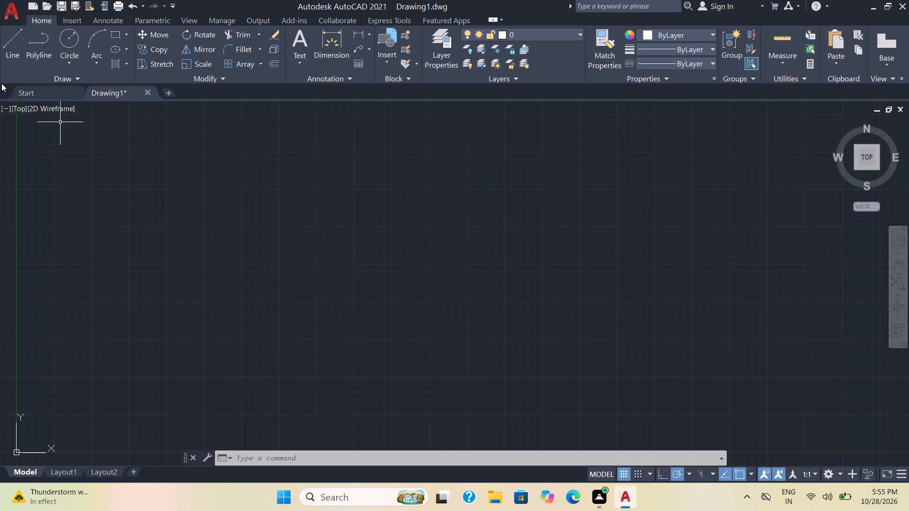
Draw a vertical line about 3 mm long and a horizontal line about 3 mm long leftward from its lower end.
{"action": "left_click", "coordinate": [13, 49]}
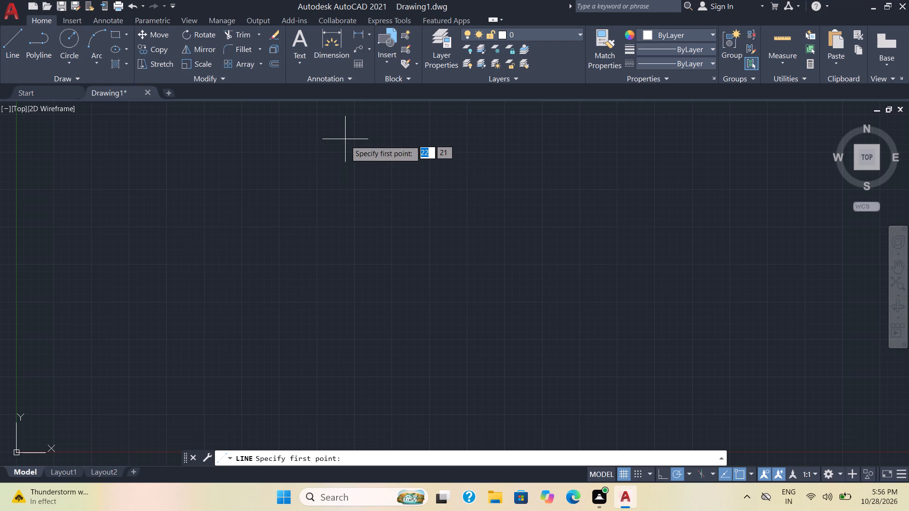
{"action": "left_click", "coordinate": [318, 115]}
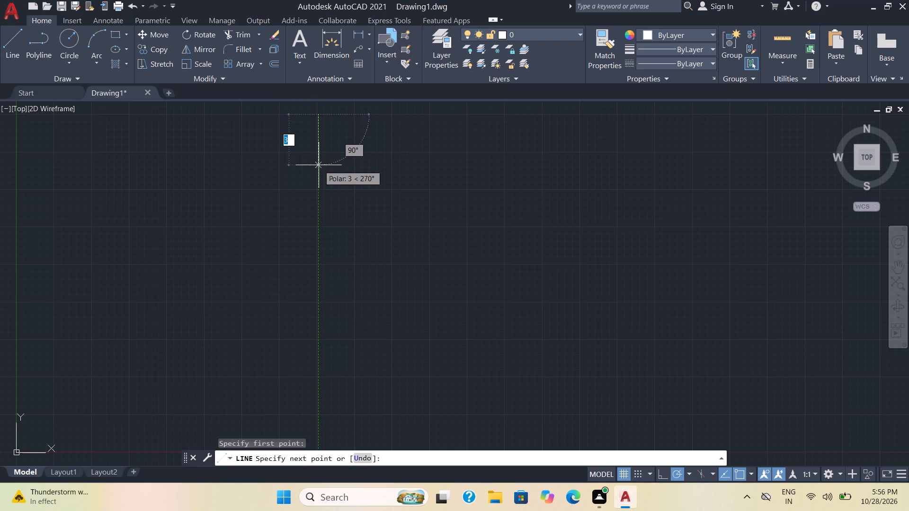
{"action": "left_click", "coordinate": [319, 167]}
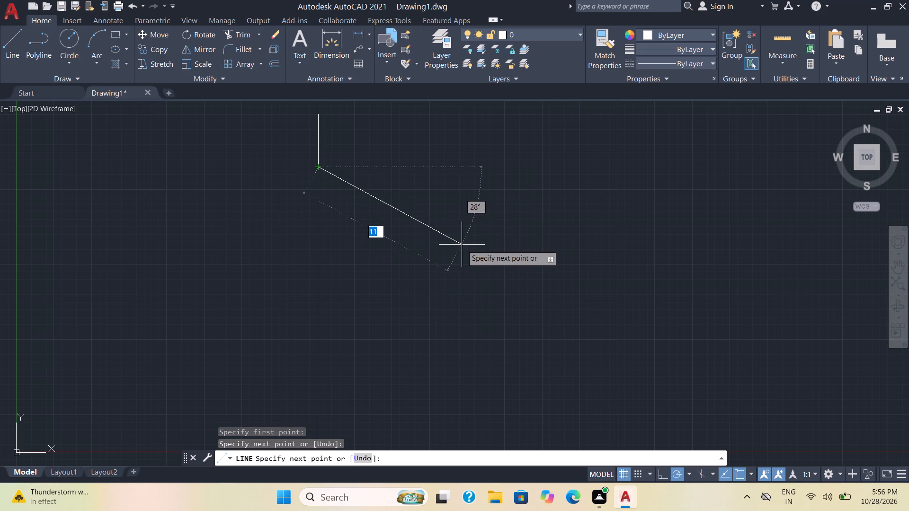
{"action": "key", "text": "Escape"}
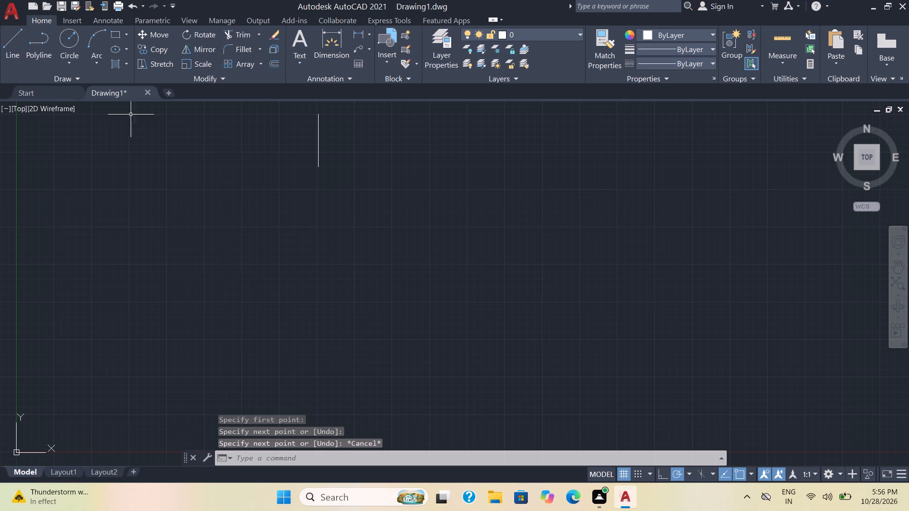
{"action": "key", "text": "space"}
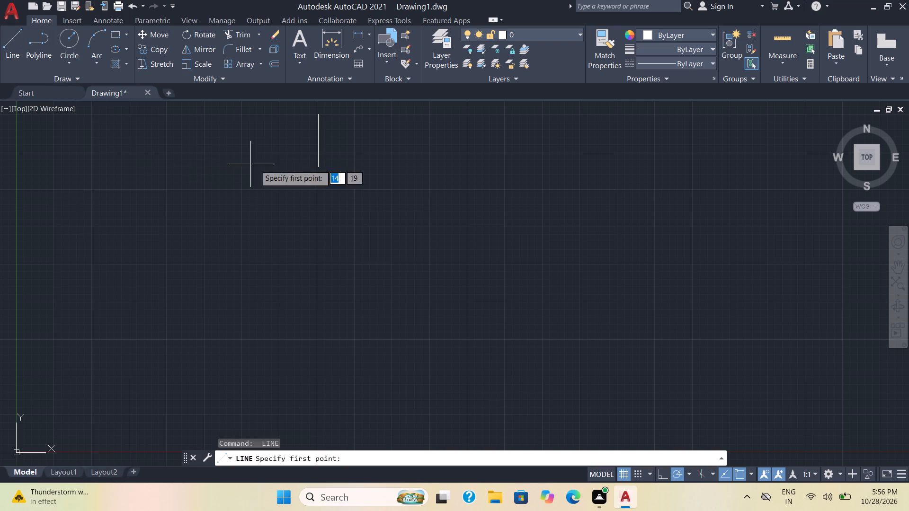
{"action": "left_click", "coordinate": [316, 167]}
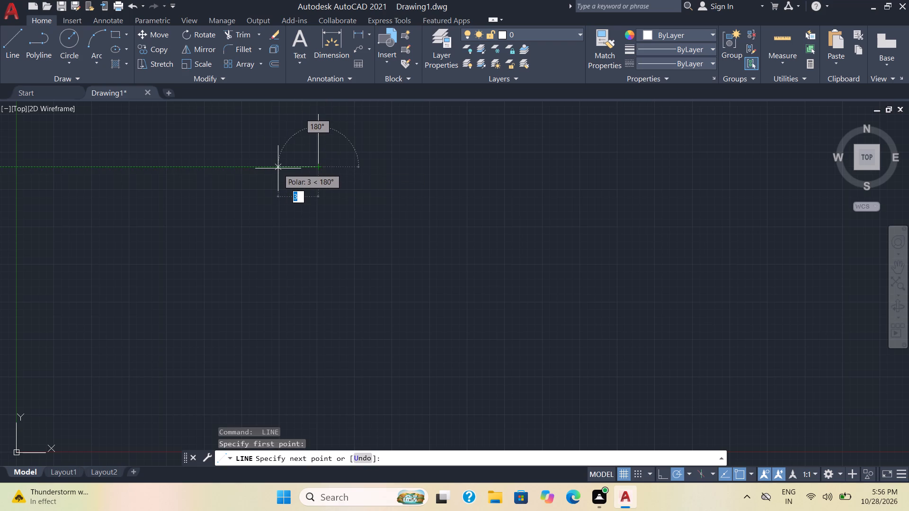
{"action": "left_click", "coordinate": [277, 167]}
{"action": "key", "text": "Escape"}
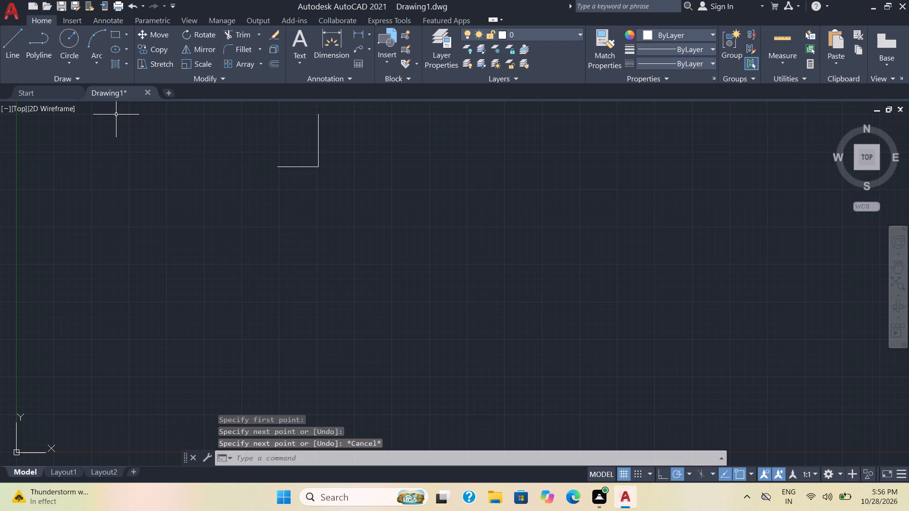
Draw a two-point circle about 2 mm in diameter extending leftward from the horizontal line's free end.
{"action": "left_click", "coordinate": [71, 61]}
{"action": "left_click", "coordinate": [98, 132]}
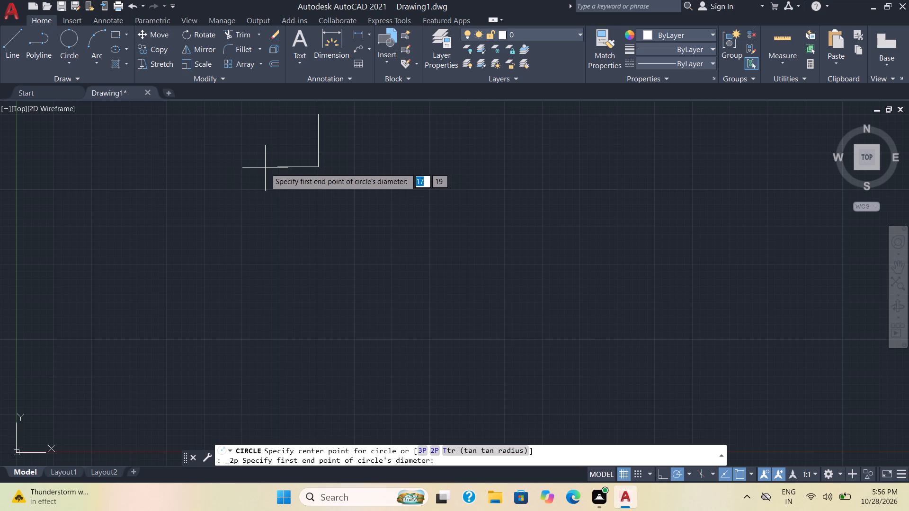
{"action": "left_click", "coordinate": [277, 164]}
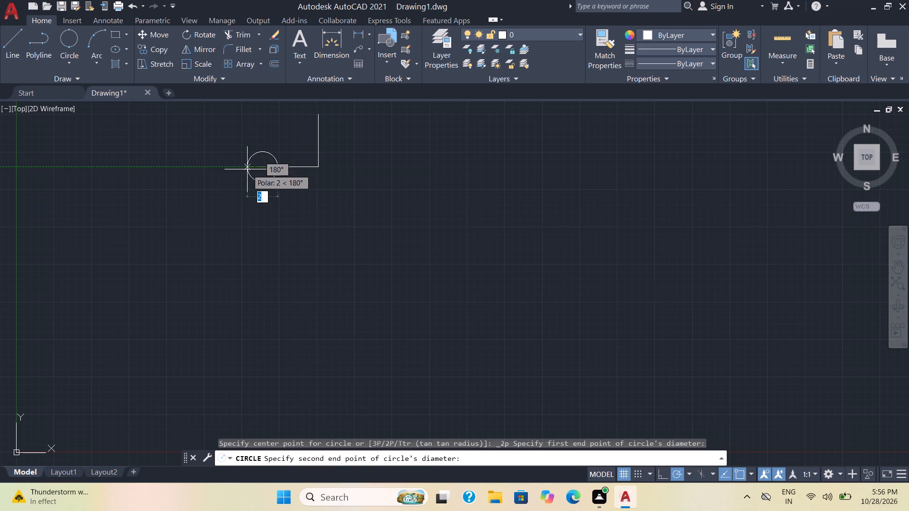
{"action": "left_click", "coordinate": [247, 169]}
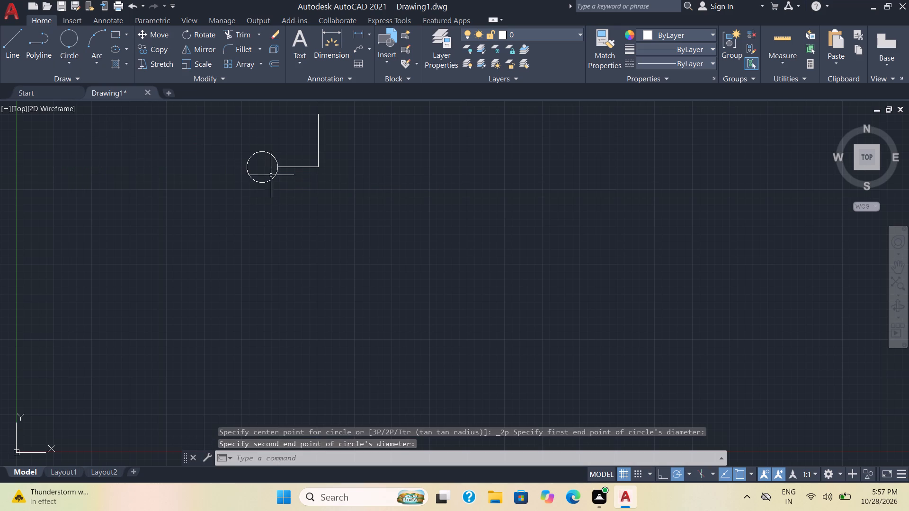
Copy the circle about 1 mm to the left so the two circles overlap along the line's axis.
{"action": "left_click", "coordinate": [281, 188]}
{"action": "left_click", "coordinate": [248, 174]}
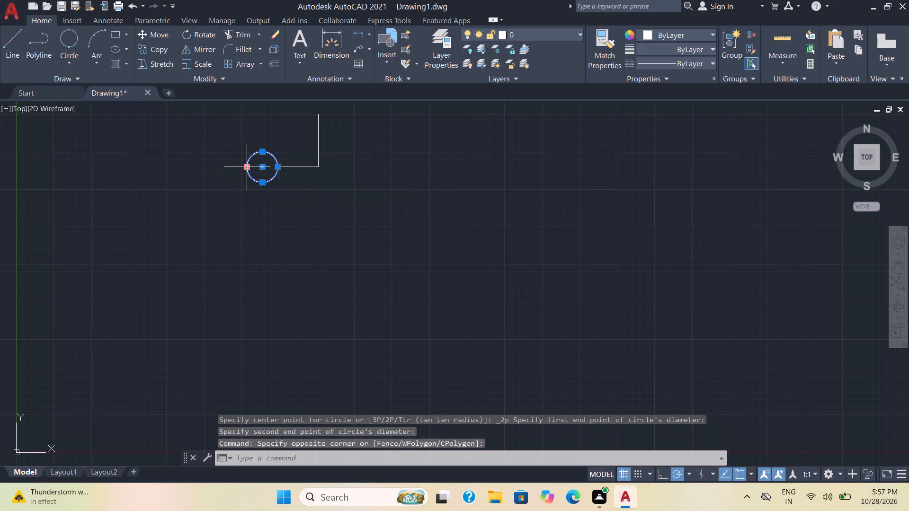
{"action": "left_click", "coordinate": [162, 49]}
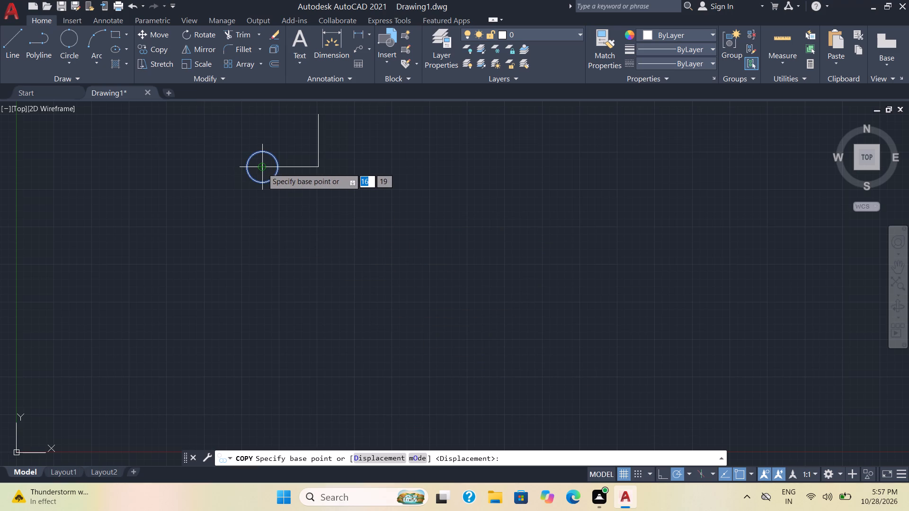
{"action": "left_click", "coordinate": [276, 168]}
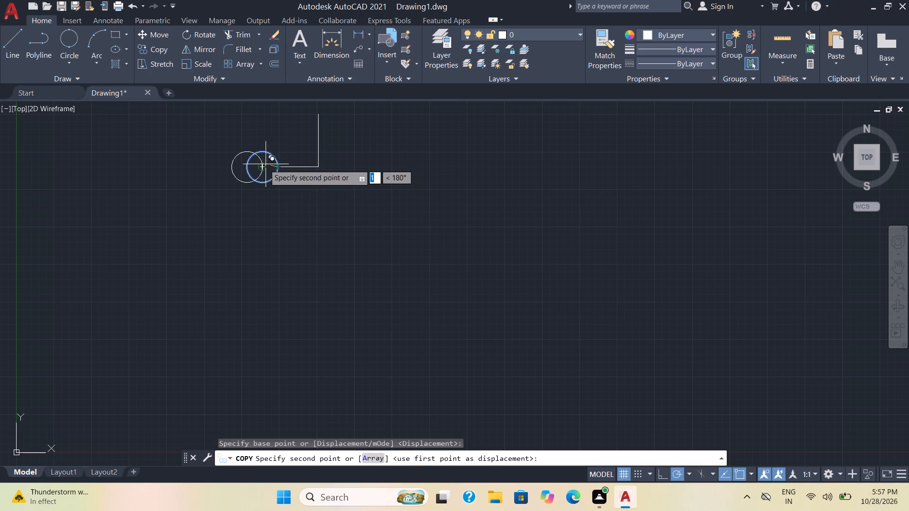
{"action": "scroll", "coordinate": [257, 168], "scroll_direction": "up", "scroll_amount": 1}
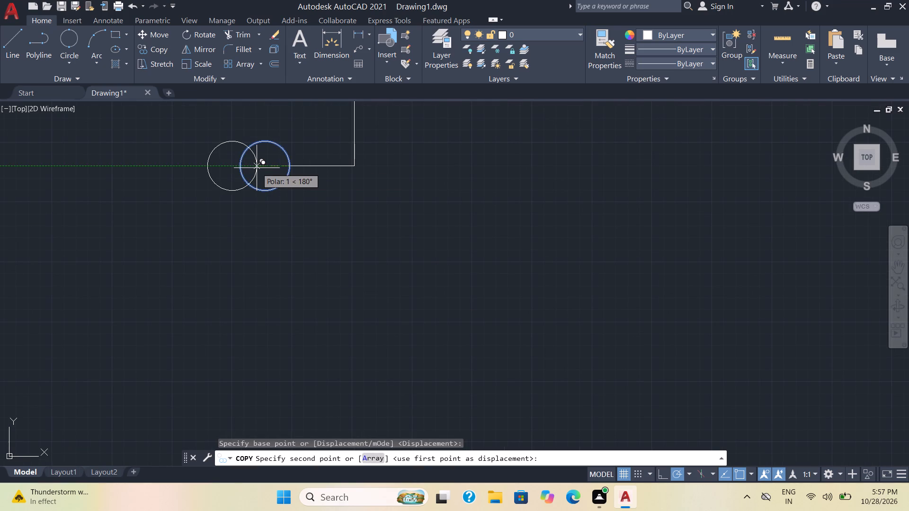
{"action": "left_click", "coordinate": [257, 168]}
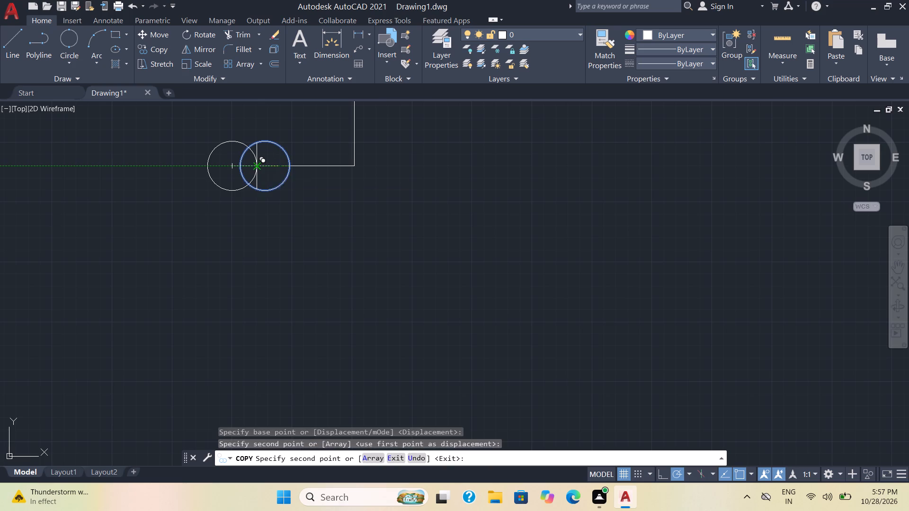
{"action": "key", "text": "Escape"}
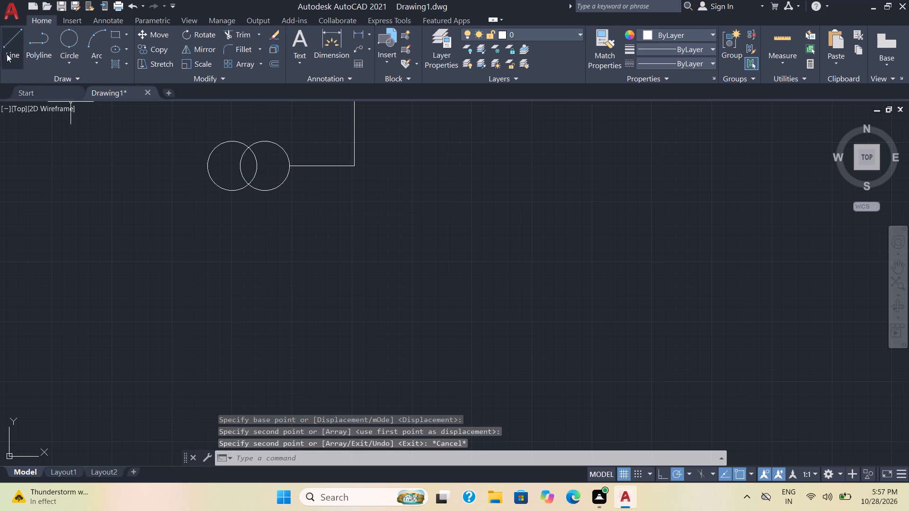
Draw a horizontal line about 2 mm long leftward from the left quadrant of the copied circle.
{"action": "left_click", "coordinate": [17, 49]}
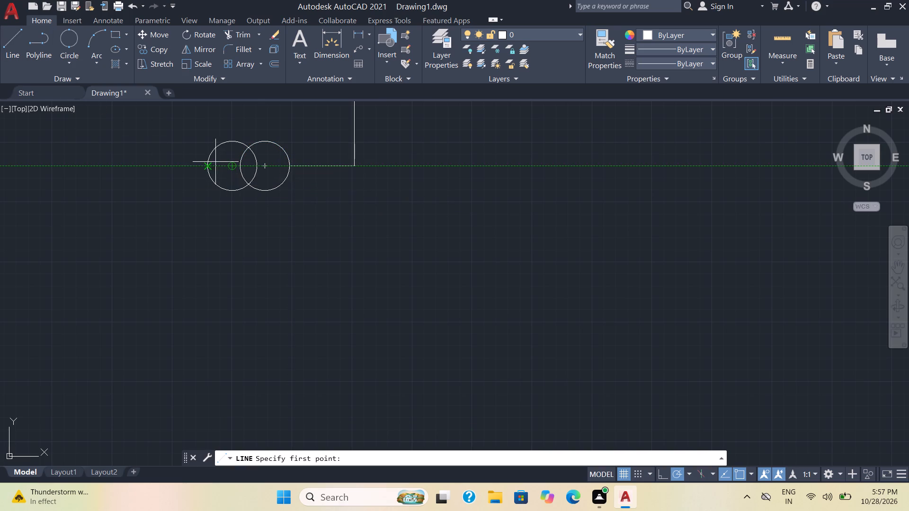
{"action": "left_click", "coordinate": [208, 166]}
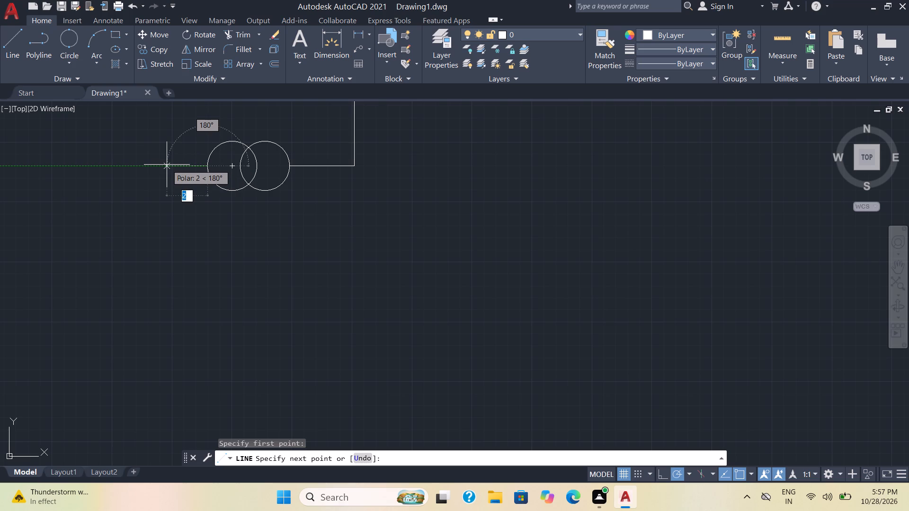
{"action": "left_click", "coordinate": [167, 165]}
{"action": "key", "text": "Escape"}
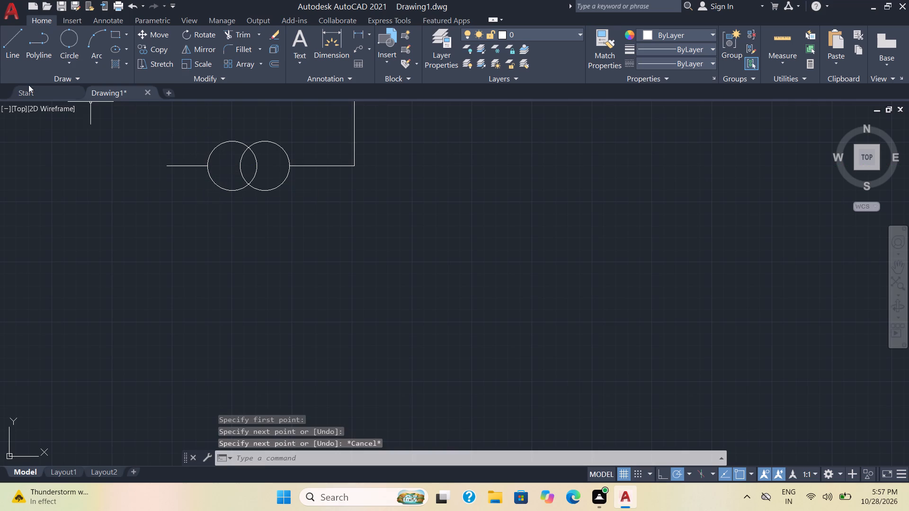
Draw a vertical line about 1 mm long downward from the left end of the short horizontal line.
{"action": "left_click", "coordinate": [9, 51]}
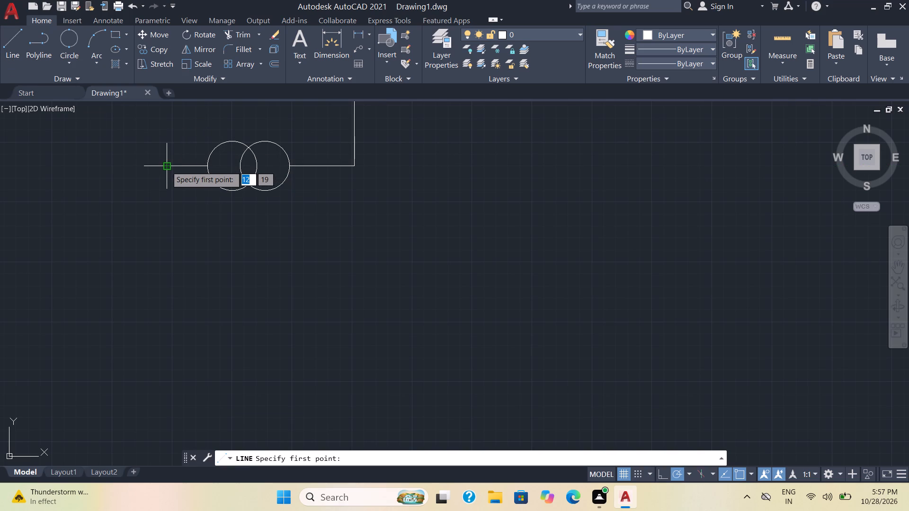
{"action": "left_click", "coordinate": [166, 165]}
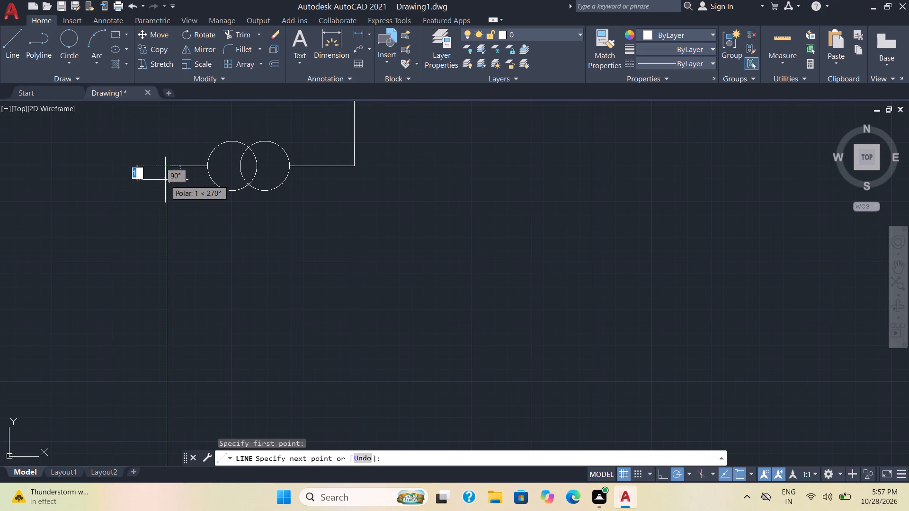
{"action": "left_click", "coordinate": [165, 180]}
{"action": "key", "text": "Escape"}
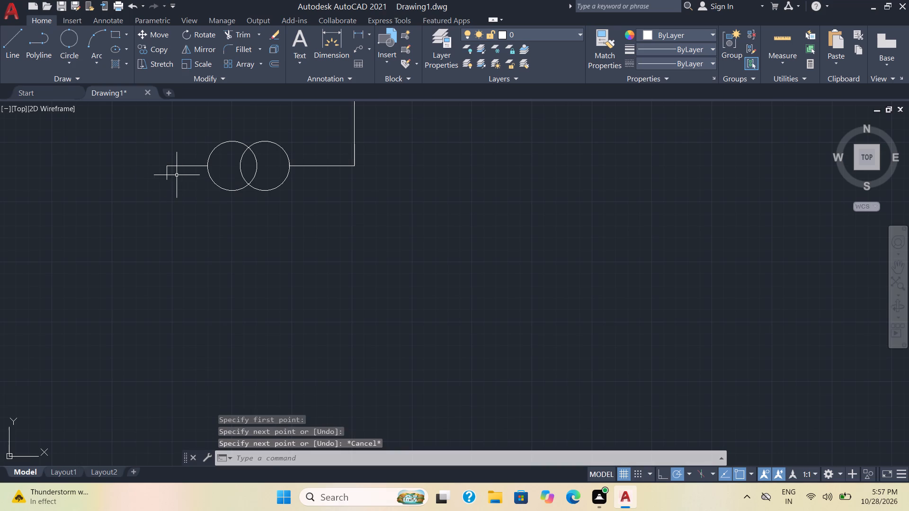
Mirror the short vertical line upward about the horizontal line's axis, keeping the source object.
{"action": "left_click", "coordinate": [169, 179]}
{"action": "left_click", "coordinate": [157, 173]}
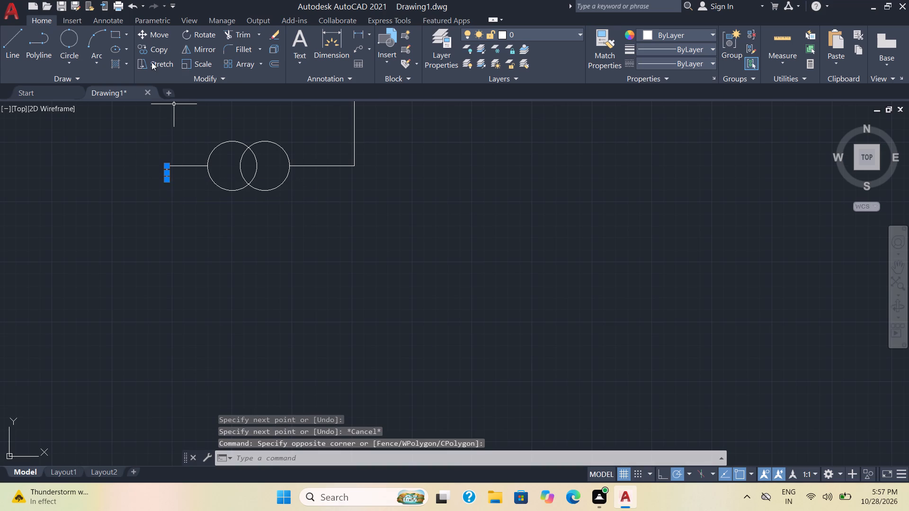
{"action": "left_click", "coordinate": [198, 47]}
{"action": "left_click", "coordinate": [167, 163]}
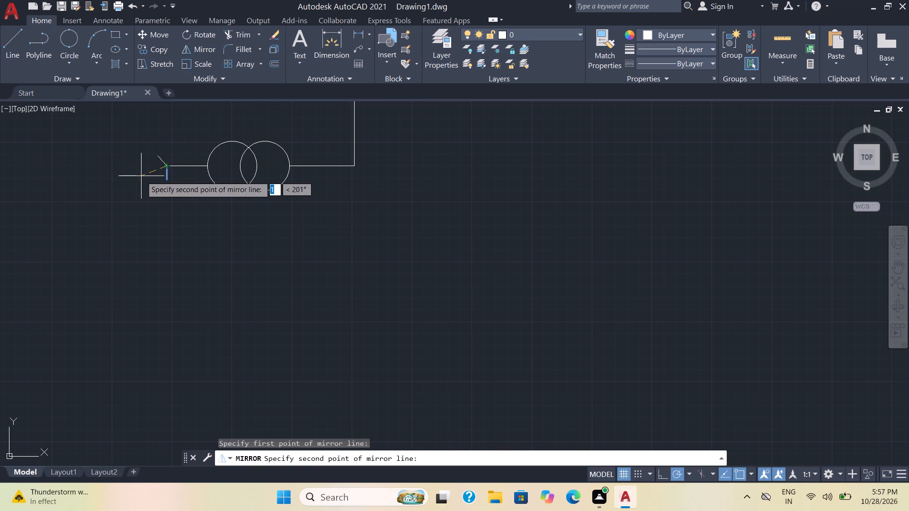
{"action": "left_click", "coordinate": [150, 163]}
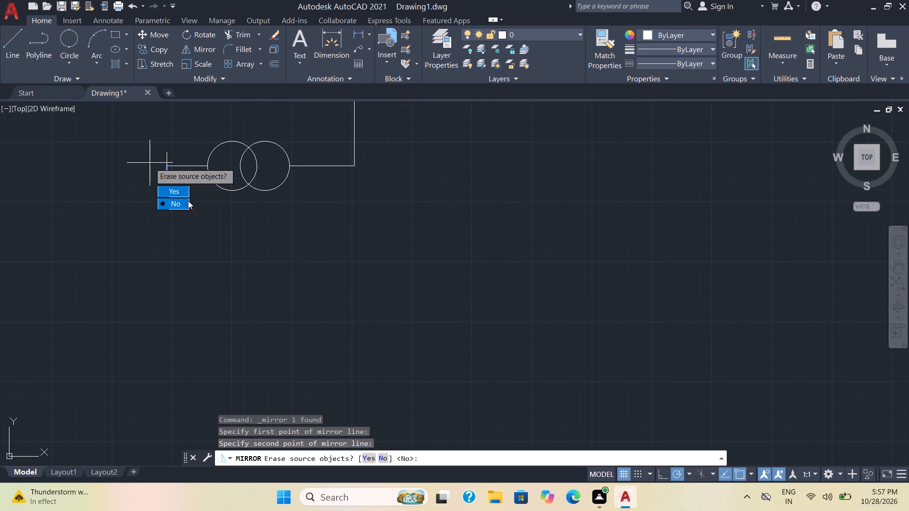
{"action": "left_click_drag", "start_coordinate": [182, 202], "coordinate": [150, 163]}
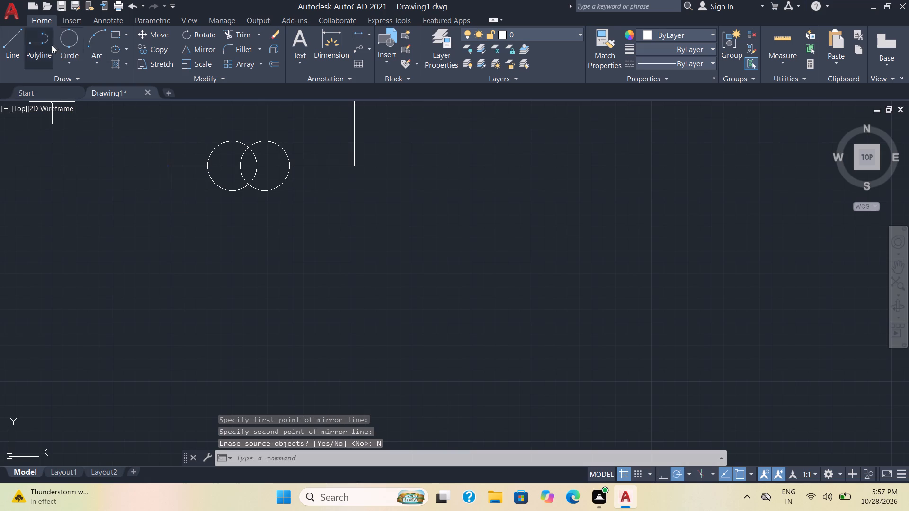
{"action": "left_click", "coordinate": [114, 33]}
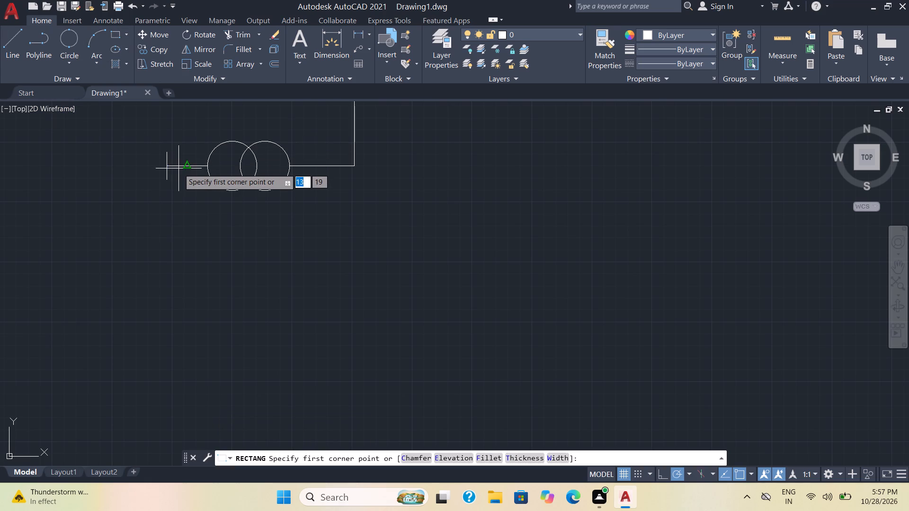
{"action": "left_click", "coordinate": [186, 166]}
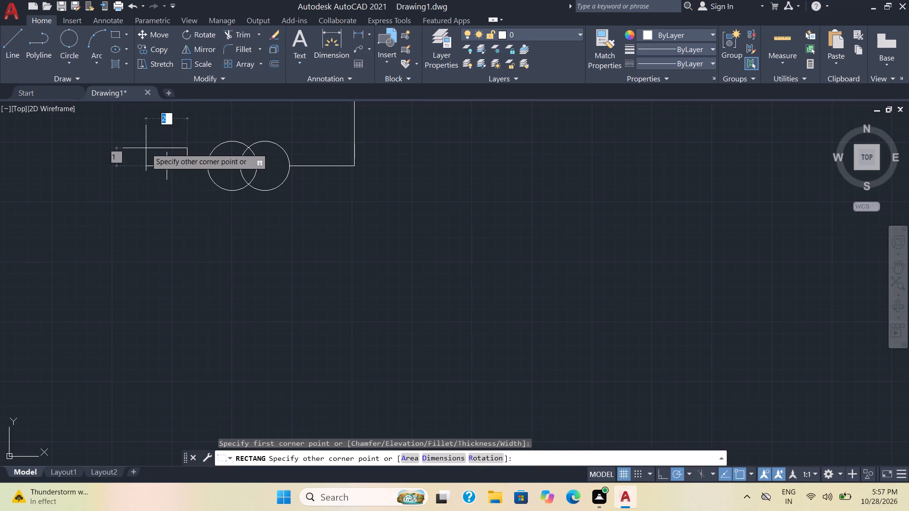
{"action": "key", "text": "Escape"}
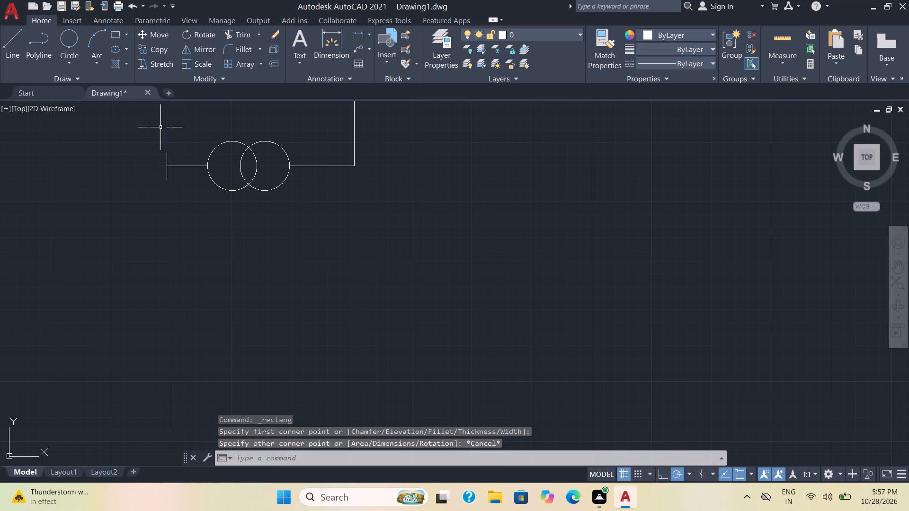
Draw a rectangle about 3 mm by 1 mm around the short vertical line, matching its height and extending mostly to its left.
{"action": "left_click", "coordinate": [113, 32]}
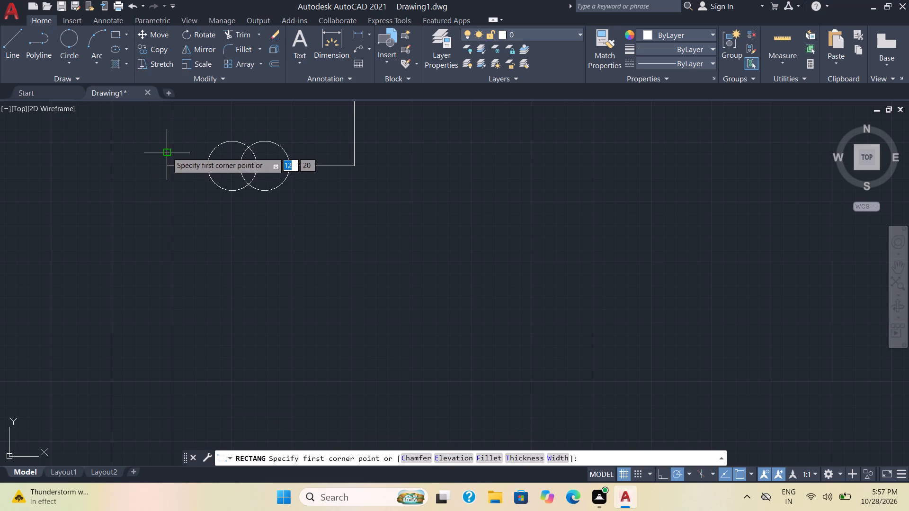
{"action": "left_click", "coordinate": [187, 152]}
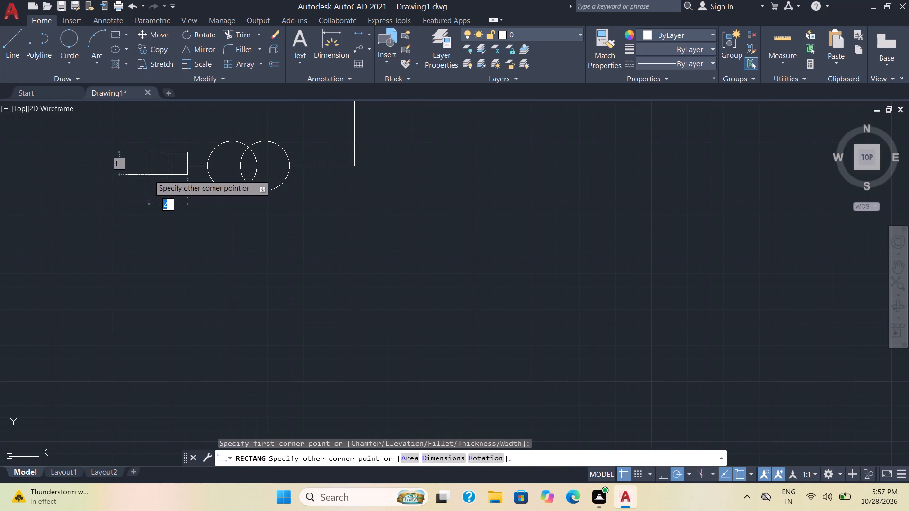
{"action": "left_click", "coordinate": [124, 181]}
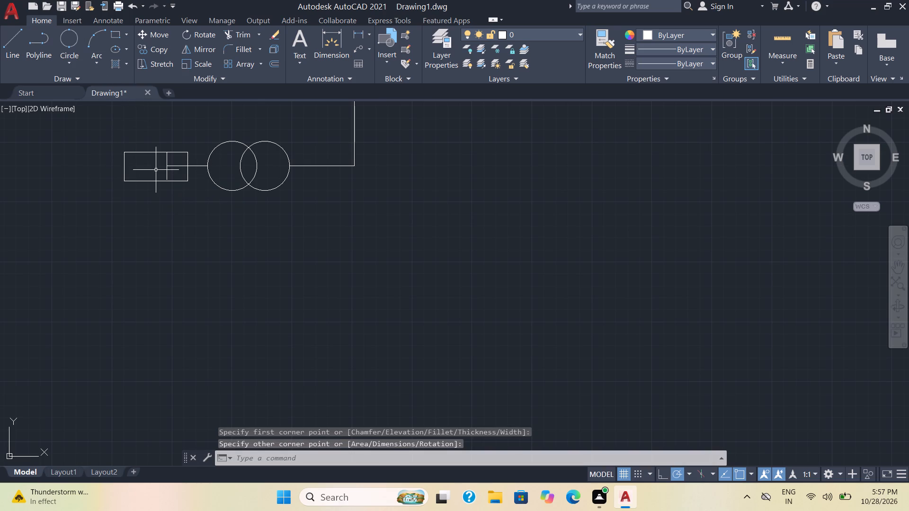
Offset the upper half of the short vertical line 0.5 mm to the left, inside the rectangle.
{"action": "left_click", "coordinate": [167, 161]}
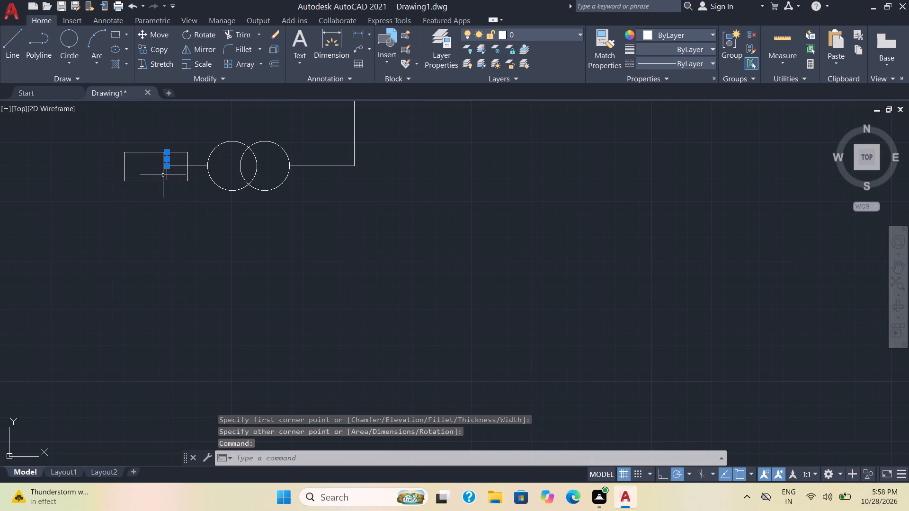
{"action": "left_click", "coordinate": [167, 174]}
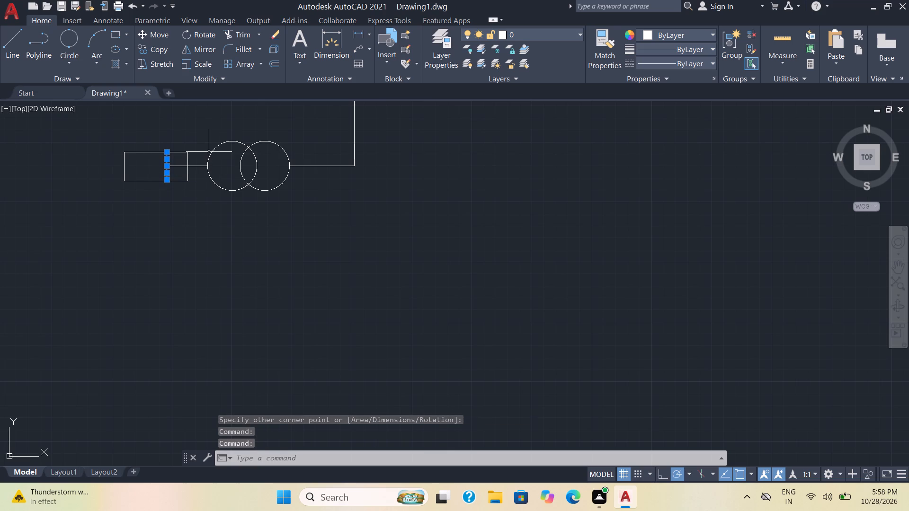
{"action": "key", "text": "o"}
{"action": "key", "text": "Return"}
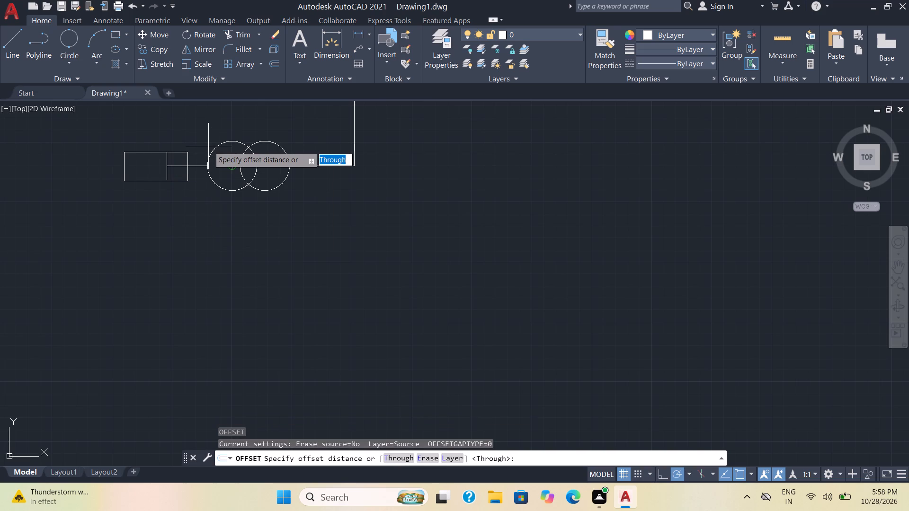
{"action": "key", "text": "0"}
{"action": "key", "text": "period"}
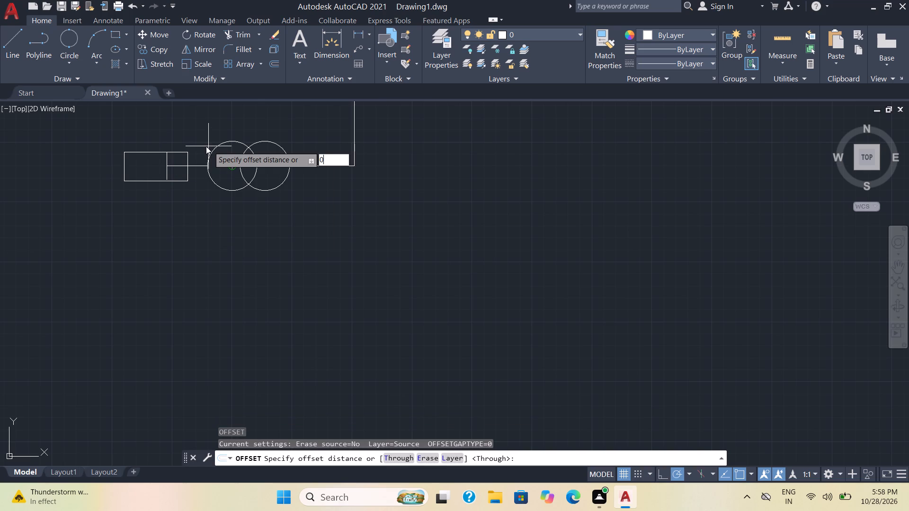
{"action": "key", "text": "Return"}
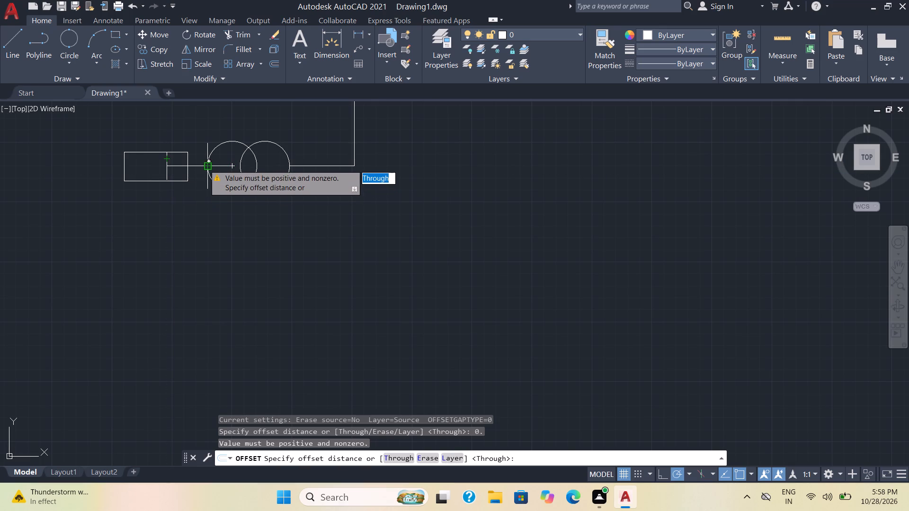
{"action": "key", "text": "1"}
{"action": "key", "text": "Return"}
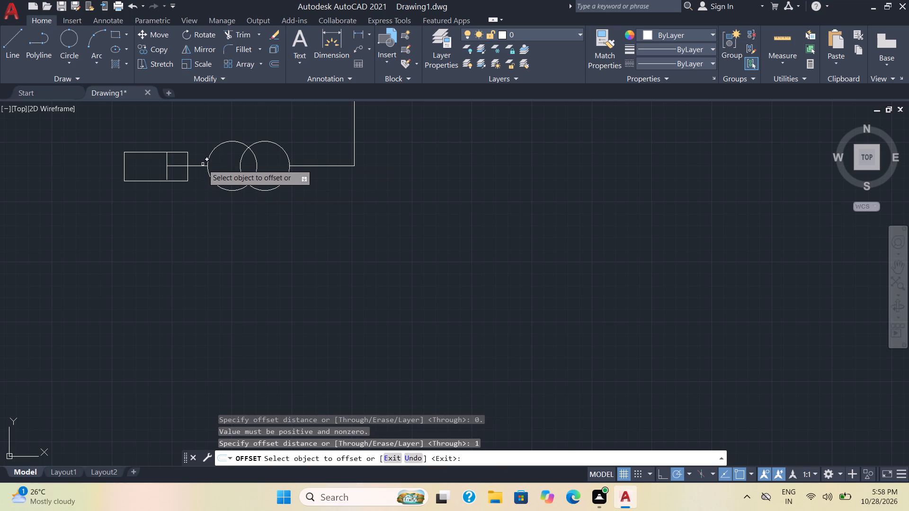
{"action": "left_click", "coordinate": [166, 161]}
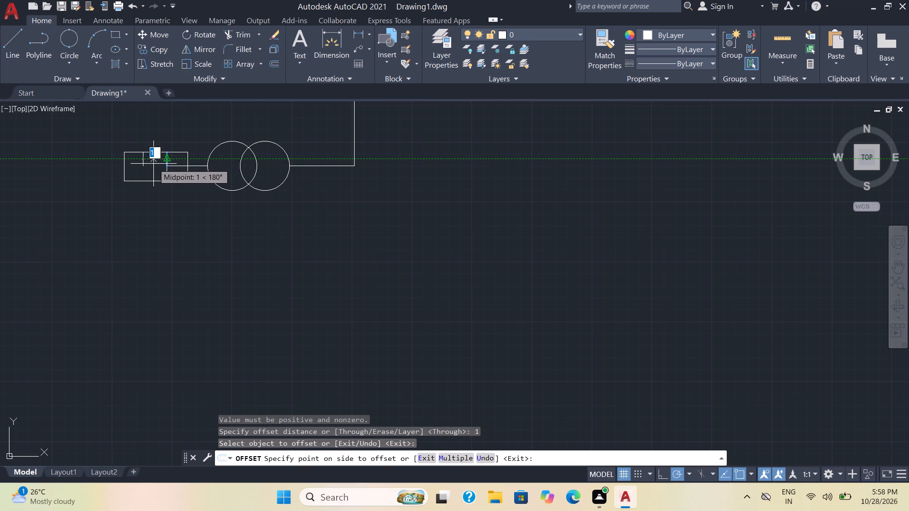
{"action": "type", "text": "0."}
{"action": "key", "text": "5"}
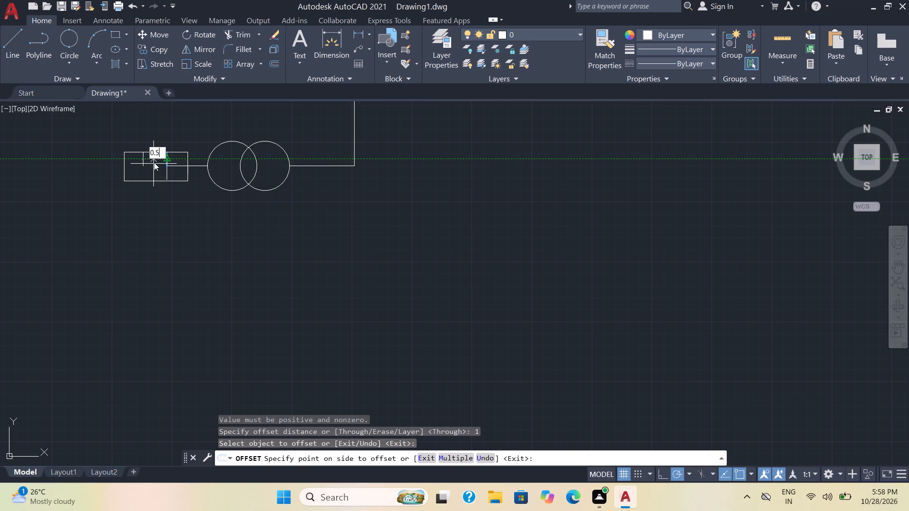
{"action": "key", "text": "Return"}
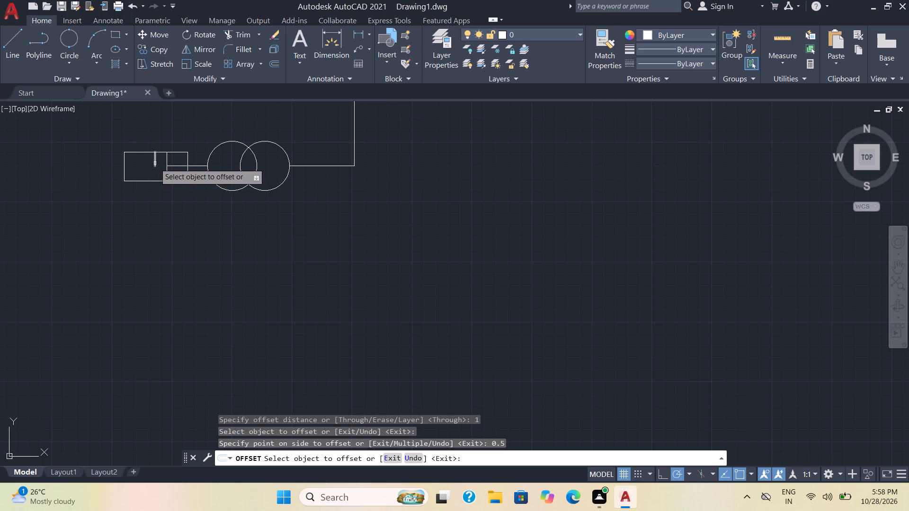
Offset the new short line another 0.5 mm to the left.
{"action": "left_click", "coordinate": [155, 162]}
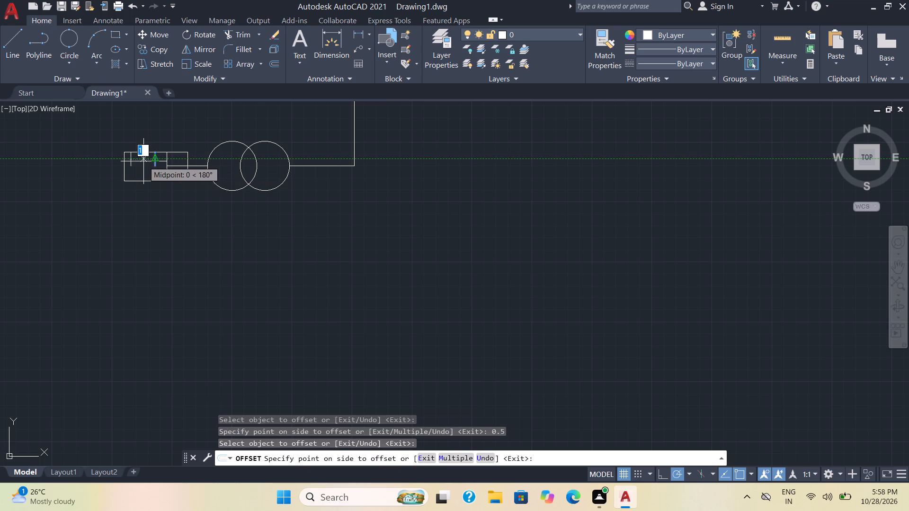
{"action": "type", "text": "0."}
{"action": "key", "text": "5"}
{"action": "key", "text": "Return"}
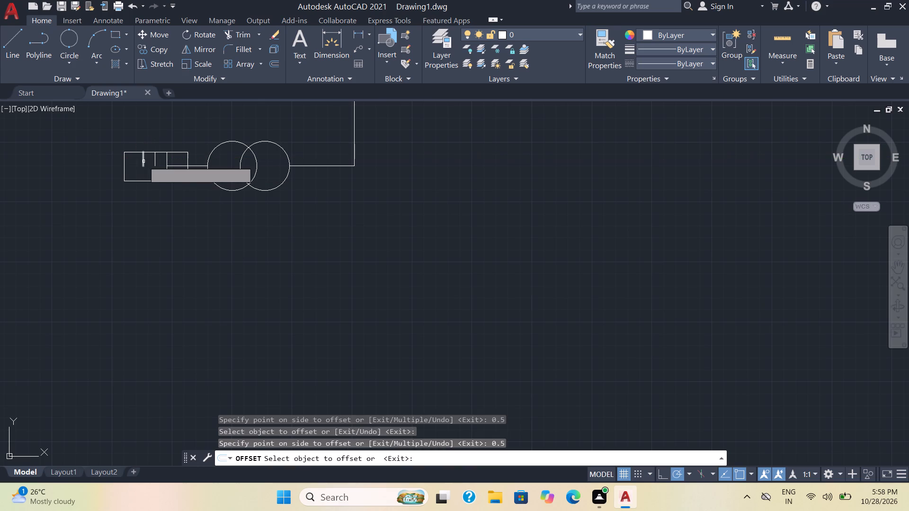
{"action": "key", "text": "Escape"}
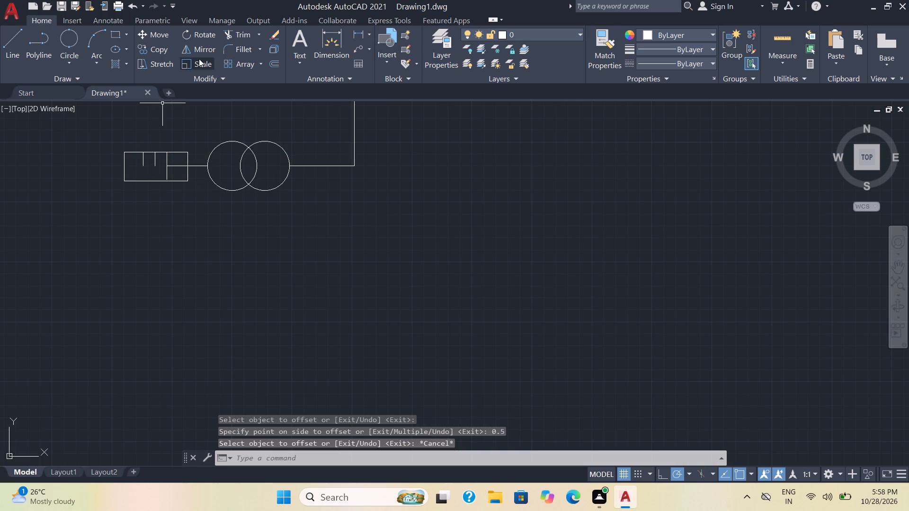
Extend the two offset lines down to the rectangle's bottom edge.
{"action": "left_click", "coordinate": [234, 33]}
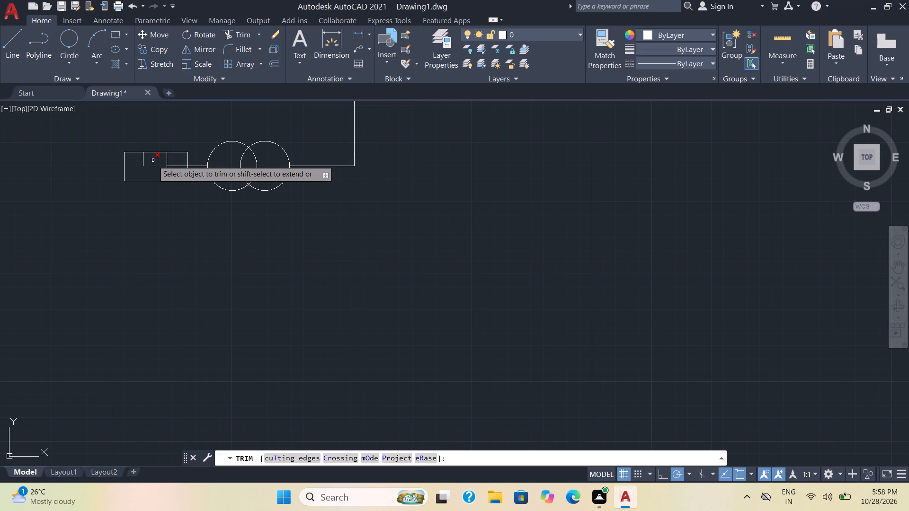
{"action": "left_click", "coordinate": [156, 160], "text": "shift"}
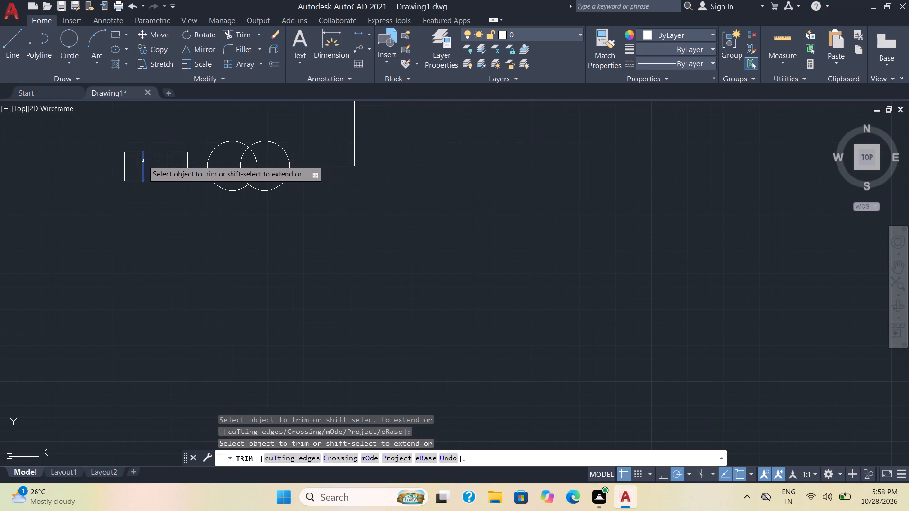
{"action": "left_click", "coordinate": [143, 159], "text": "shift"}
{"action": "left_click", "coordinate": [143, 162], "text": "shift"}
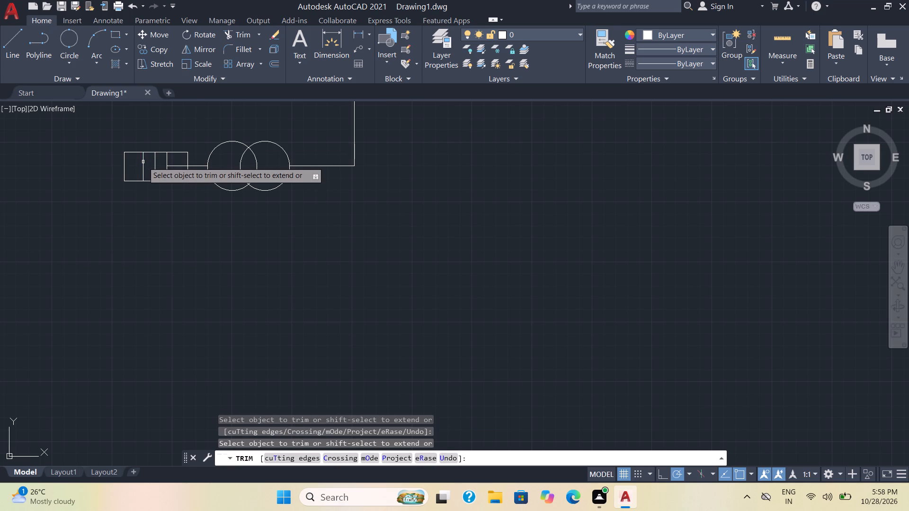
{"action": "key", "text": "Escape"}
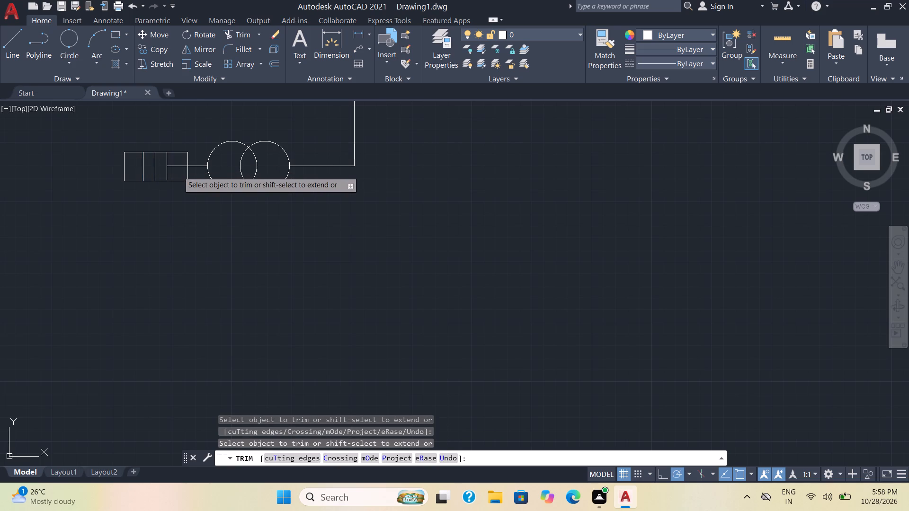
Draw two slanted lines joining the vertical line's top and bottom ends to the midpoint of the rectangle's left side, forming a triangle.
{"action": "left_click", "coordinate": [11, 47]}
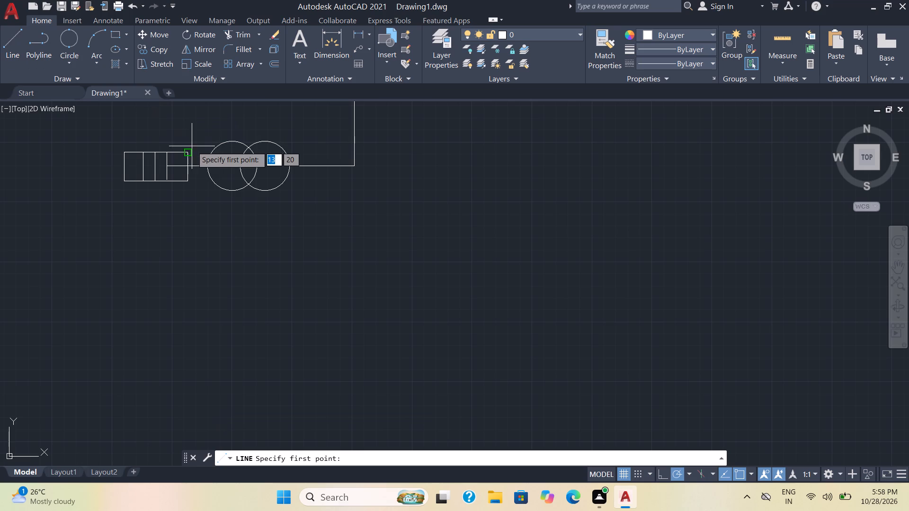
{"action": "left_click", "coordinate": [165, 155]}
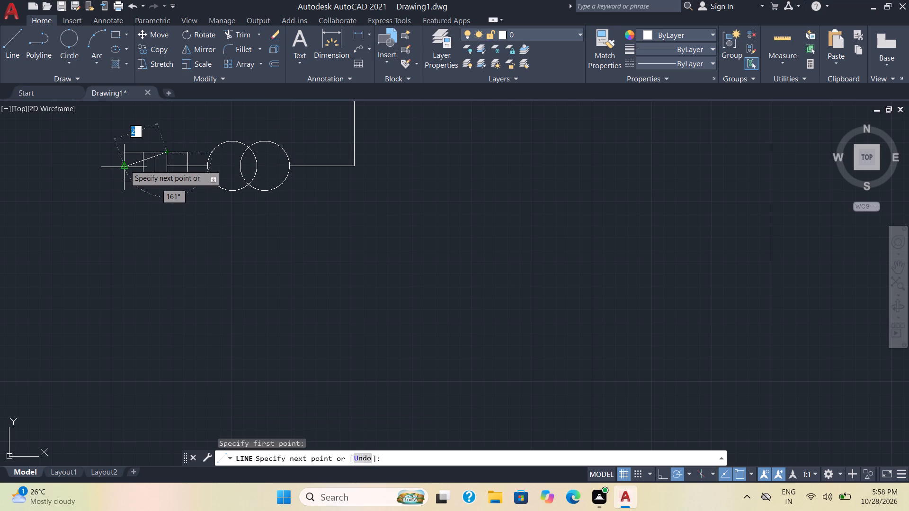
{"action": "left_click", "coordinate": [125, 165]}
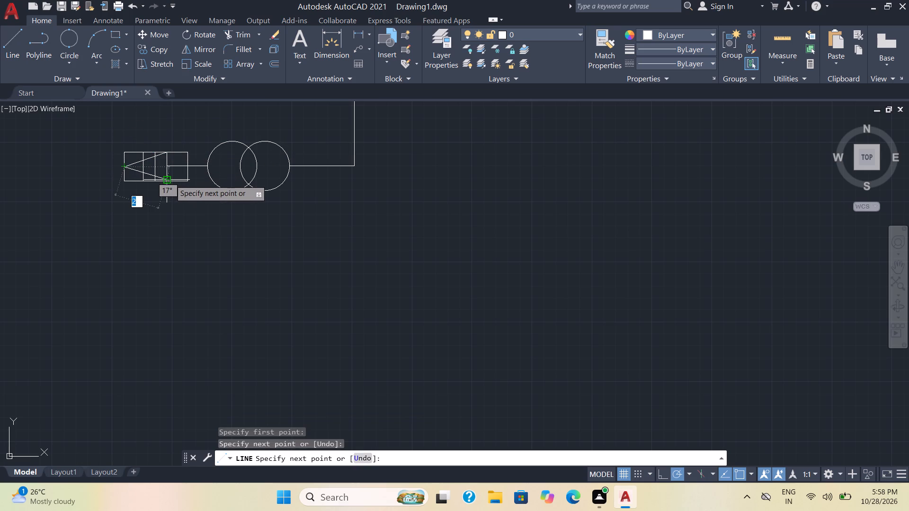
{"action": "left_click", "coordinate": [170, 180]}
{"action": "key", "text": "Escape"}
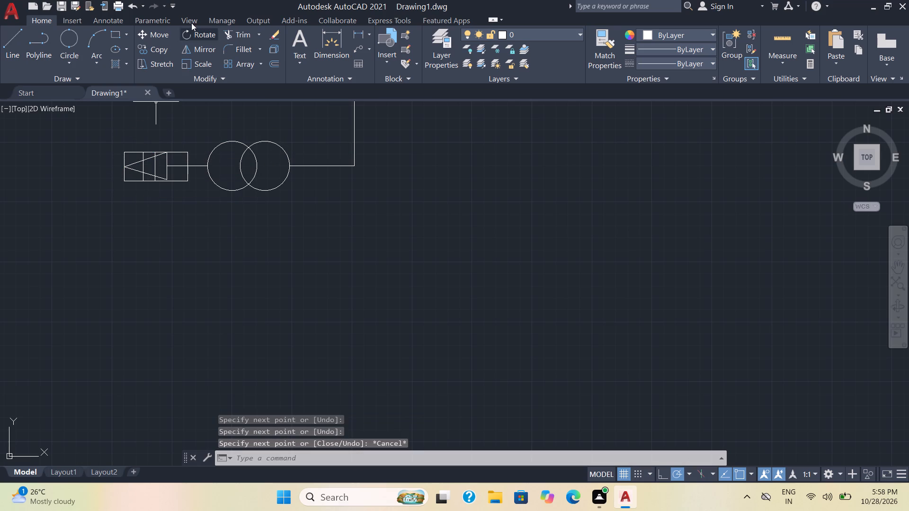
Delete the construction rectangle around the triangle.
{"action": "left_click", "coordinate": [184, 152]}
{"action": "key", "text": "Delete"}
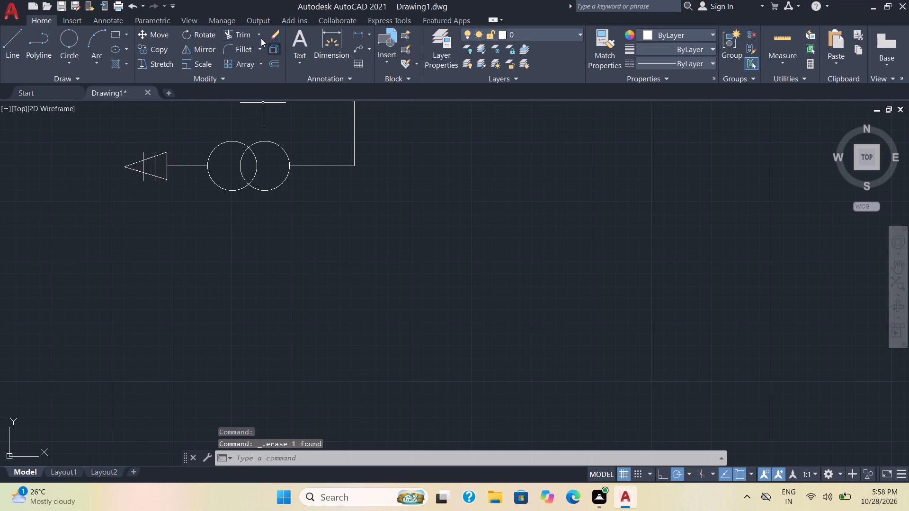
Trim the ends of the two inner vertical lines that project above and below the triangle's slanted sides.
{"action": "left_click", "coordinate": [235, 33]}
{"action": "scroll", "coordinate": [159, 137], "scroll_direction": "up", "scroll_amount": 1}
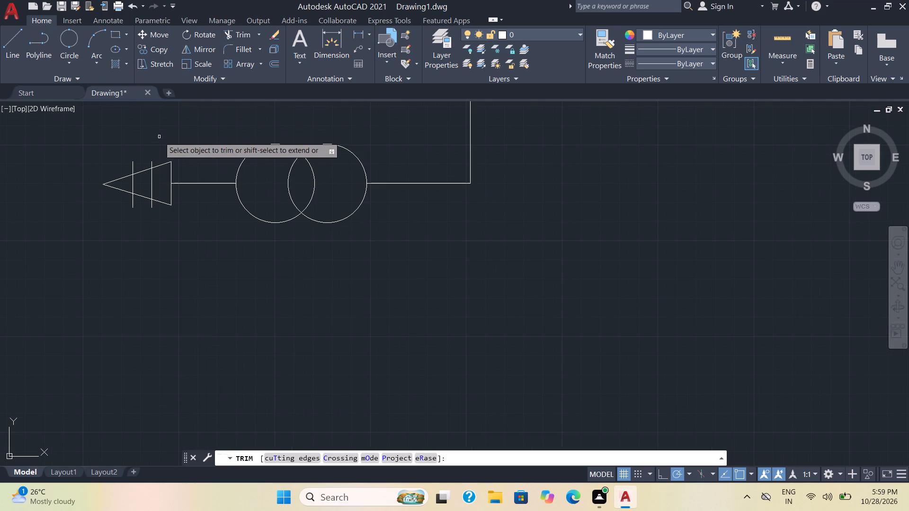
{"action": "left_click", "coordinate": [151, 163]}
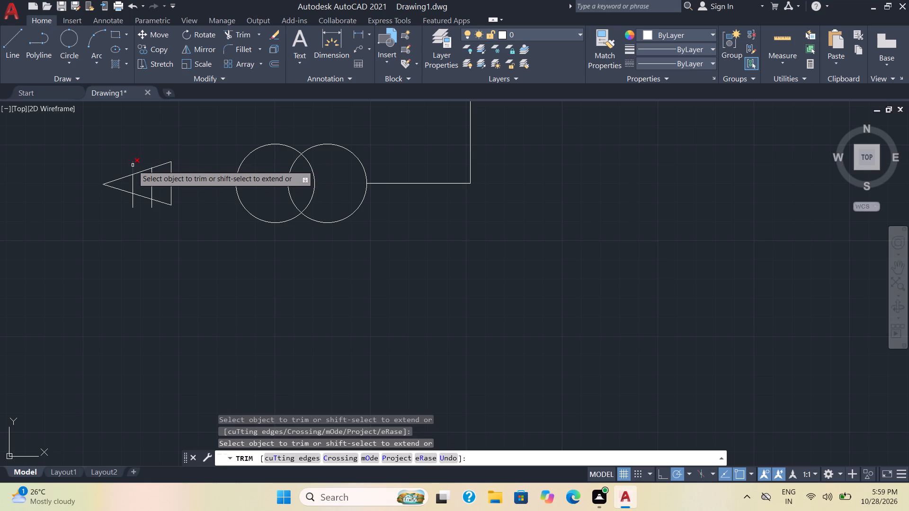
{"action": "left_click", "coordinate": [133, 165]}
{"action": "left_click", "coordinate": [133, 202]}
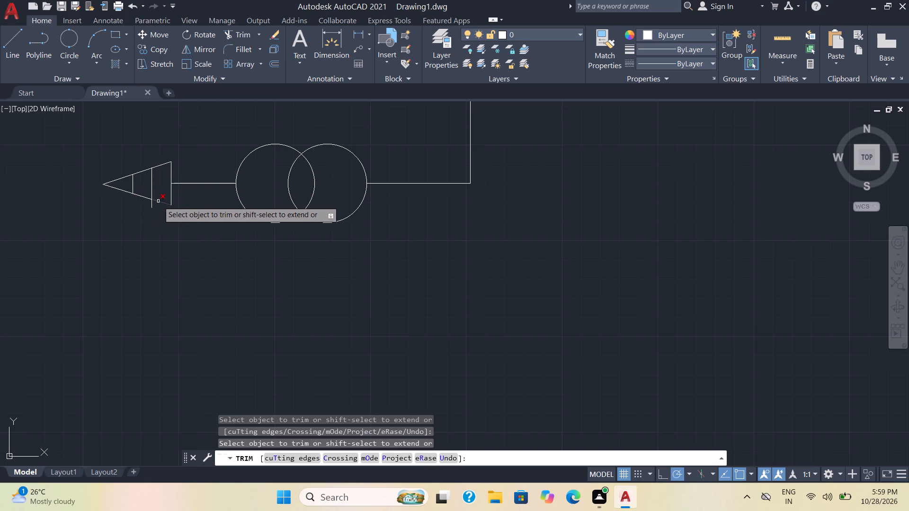
{"action": "left_click", "coordinate": [151, 205]}
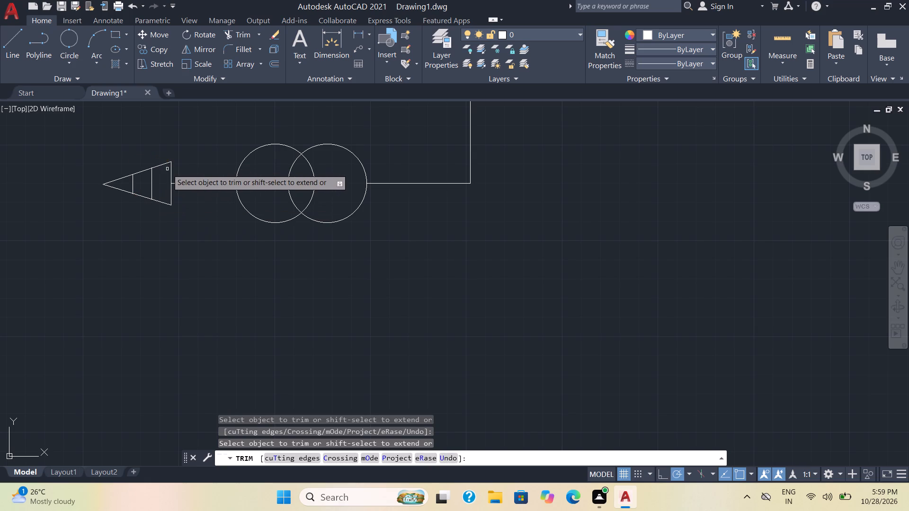
{"action": "key", "text": "Escape"}
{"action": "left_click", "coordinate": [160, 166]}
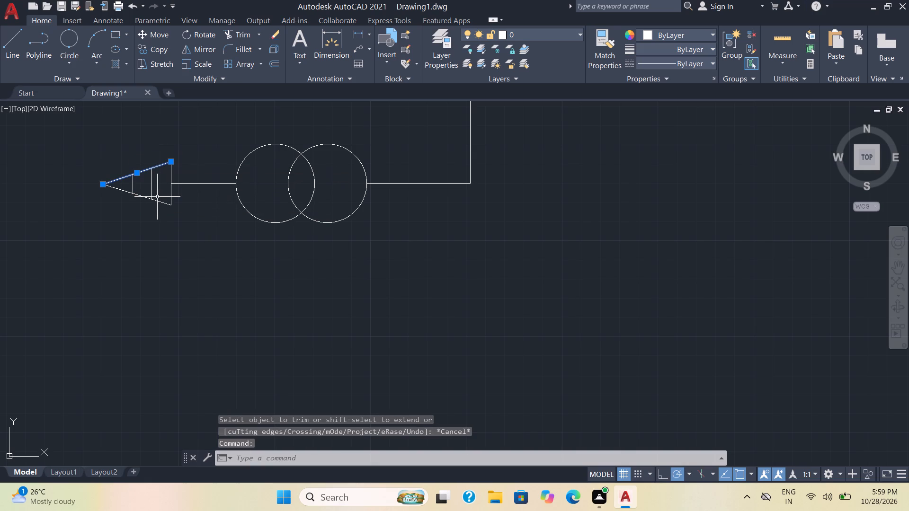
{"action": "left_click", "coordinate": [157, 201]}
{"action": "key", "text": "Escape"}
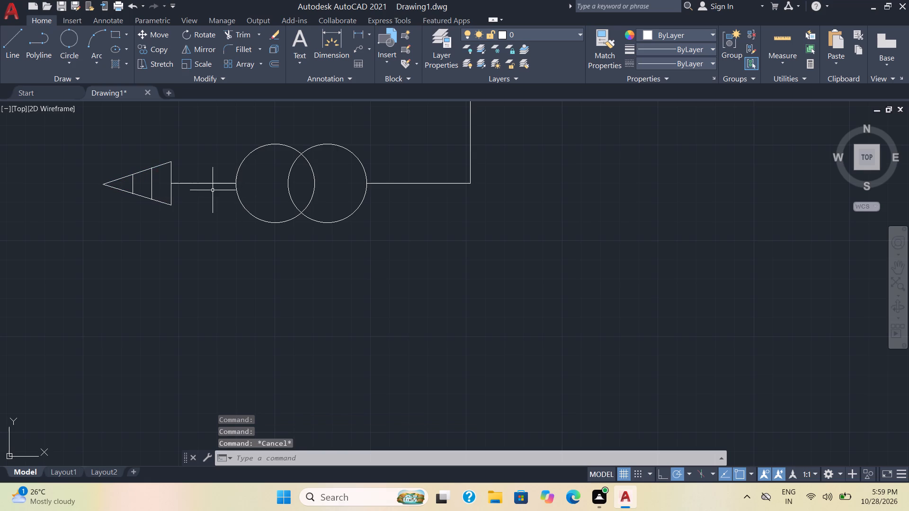
Delete the two slanted sides of the triangular end symbol, keeping its three vertical lines.
{"action": "left_click", "coordinate": [143, 171]}
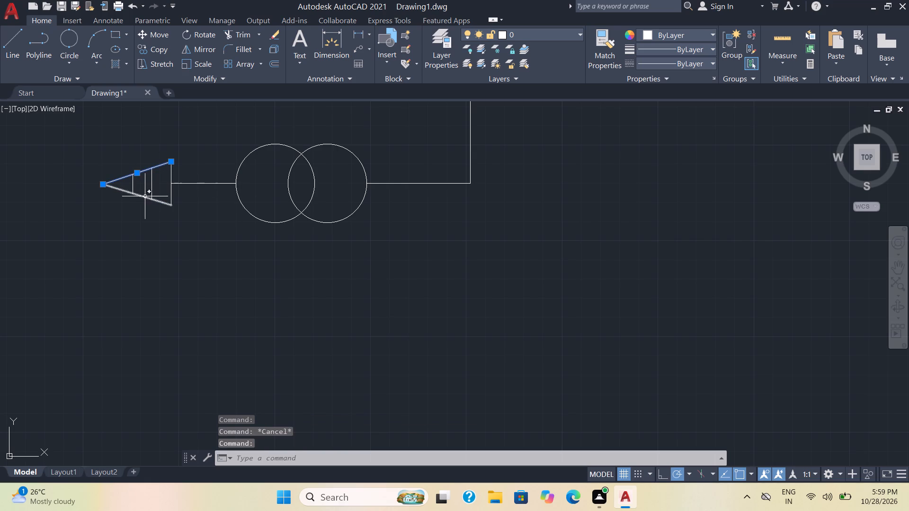
{"action": "left_click", "coordinate": [145, 195]}
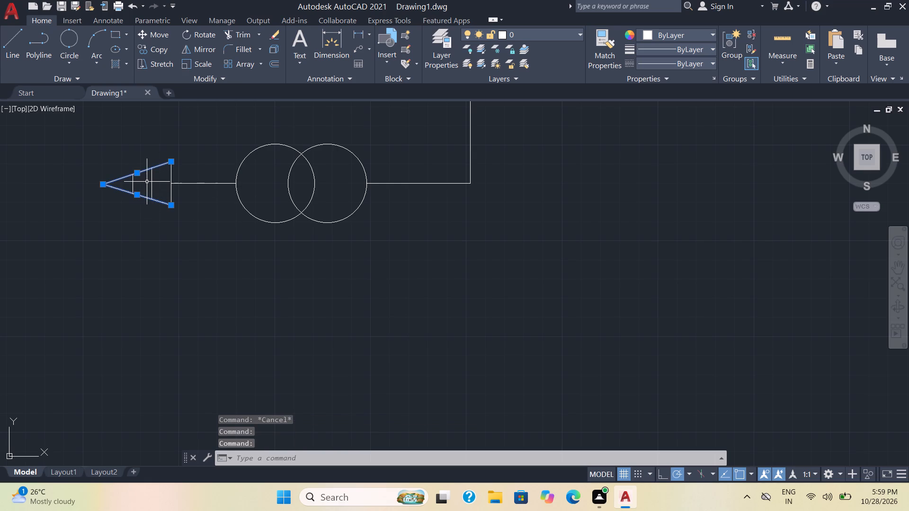
{"action": "key", "text": "Delete"}
Turn off polar tracking.
{"action": "scroll", "coordinate": [182, 191], "scroll_direction": "down", "scroll_amount": 3}
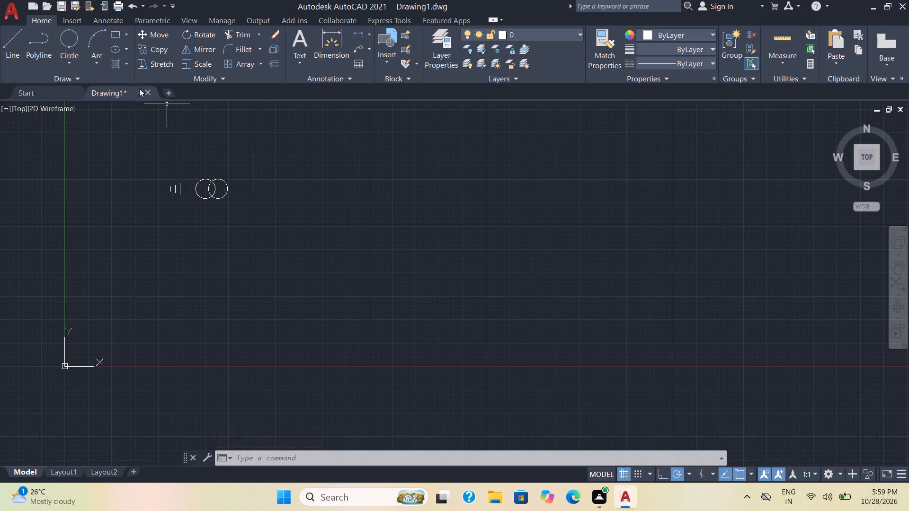
{"action": "left_click", "coordinate": [9, 42]}
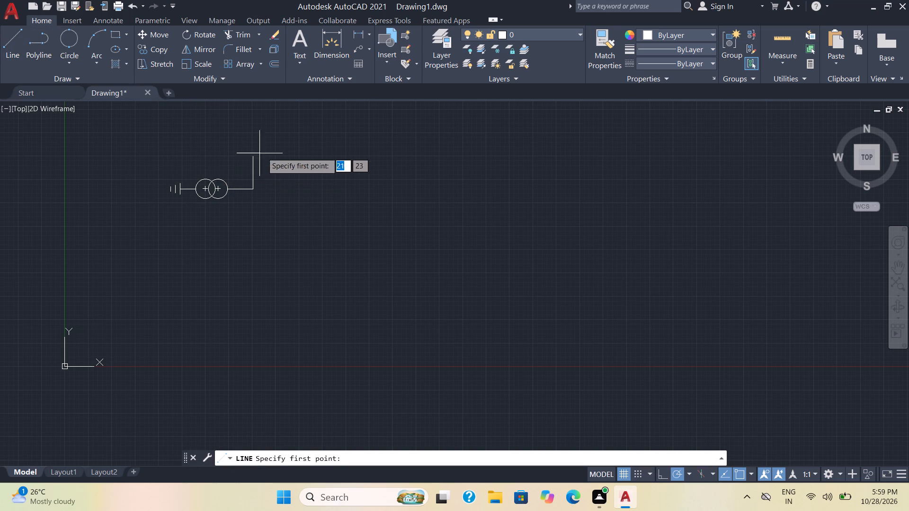
{"action": "left_click", "coordinate": [256, 156]}
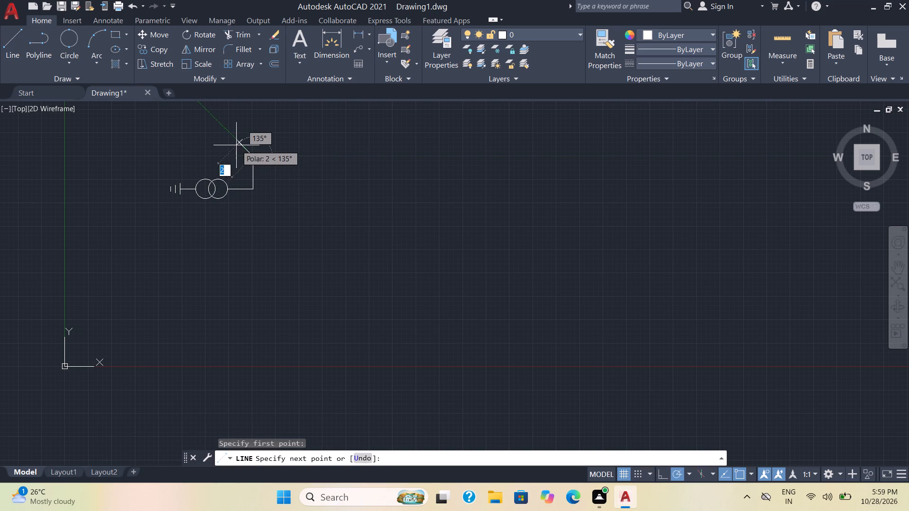
{"action": "left_click", "coordinate": [678, 475]}
{"action": "left_click", "coordinate": [688, 476]}
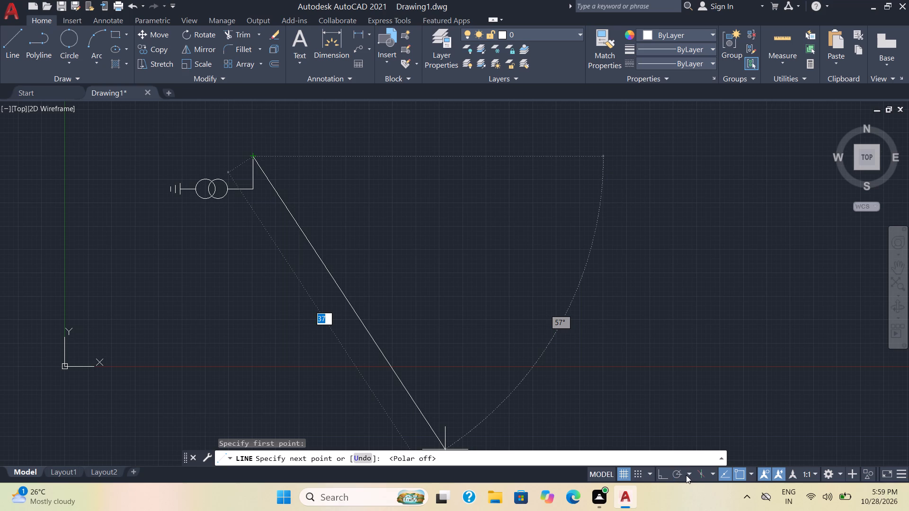
{"action": "left_click", "coordinate": [677, 473]}
{"action": "left_click", "coordinate": [690, 472]}
{"action": "key", "text": "Escape"}
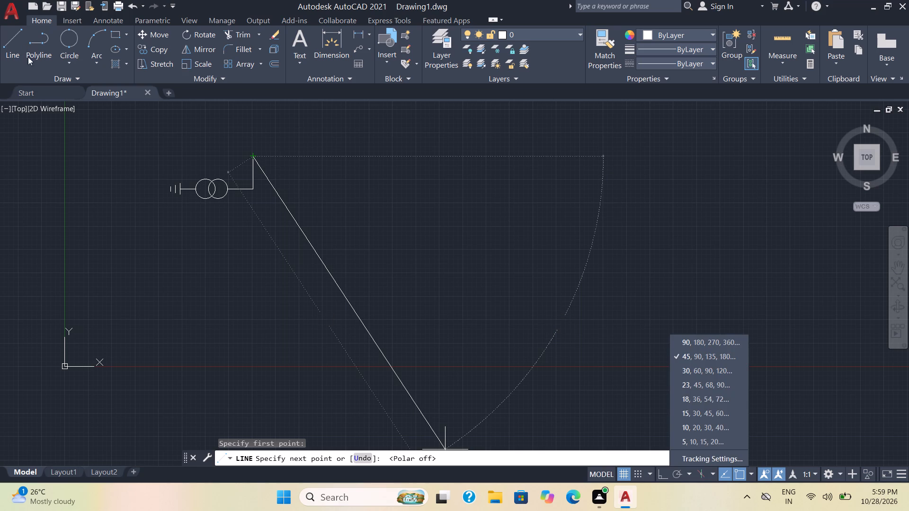
Draw a slanted line about 1 mm long at about 57° up from the top end of the vertical connecting line.
{"action": "left_click", "coordinate": [12, 53]}
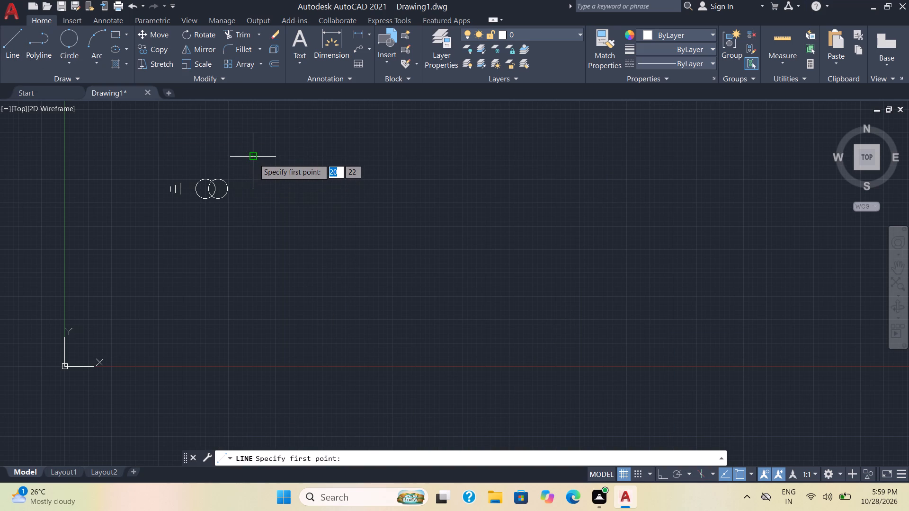
{"action": "left_click", "coordinate": [254, 159]}
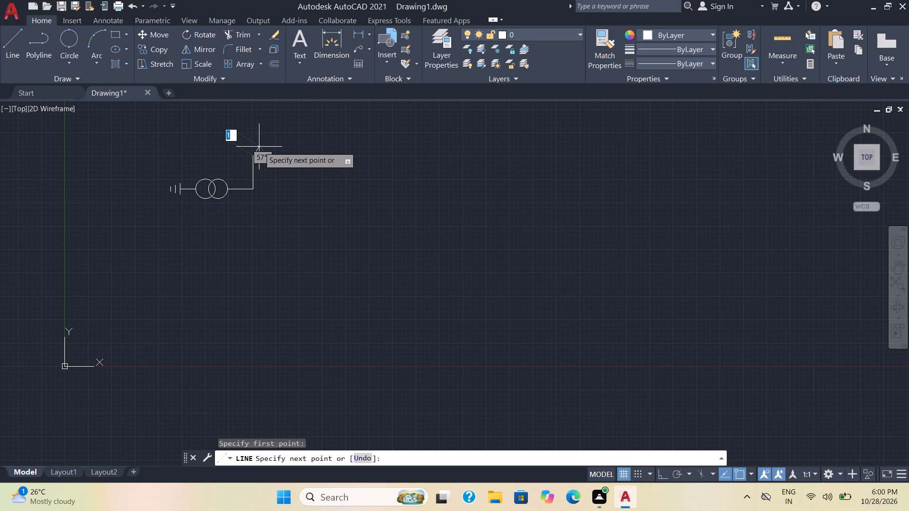
{"action": "left_click", "coordinate": [259, 147]}
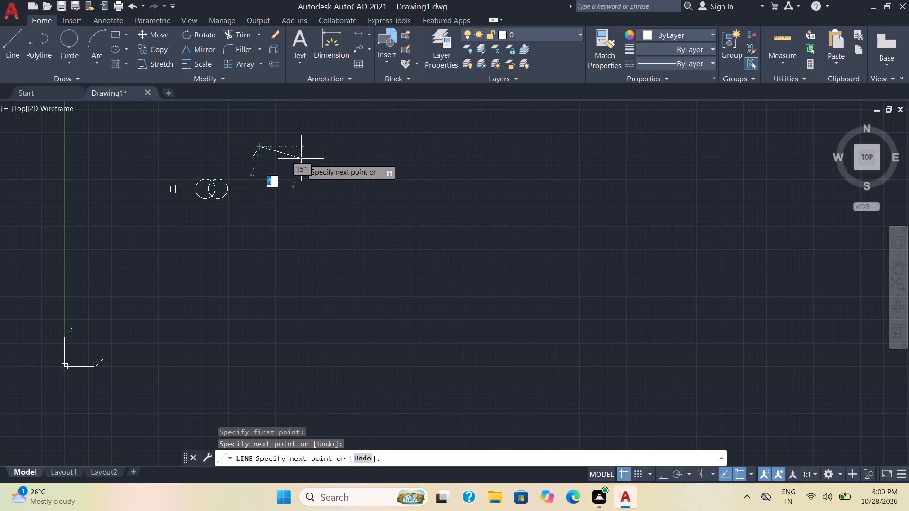
{"action": "key", "text": "Escape"}
Mirror the short slanted line about the vertical connecting line, keeping the original, to form a V-shaped arrowhead.
{"action": "left_click", "coordinate": [271, 156]}
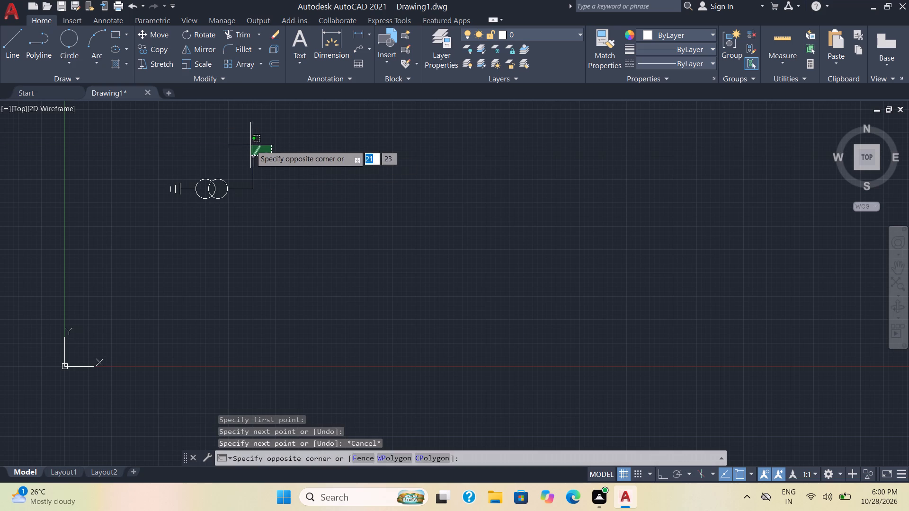
{"action": "left_click", "coordinate": [256, 143]}
{"action": "left_click", "coordinate": [195, 53]}
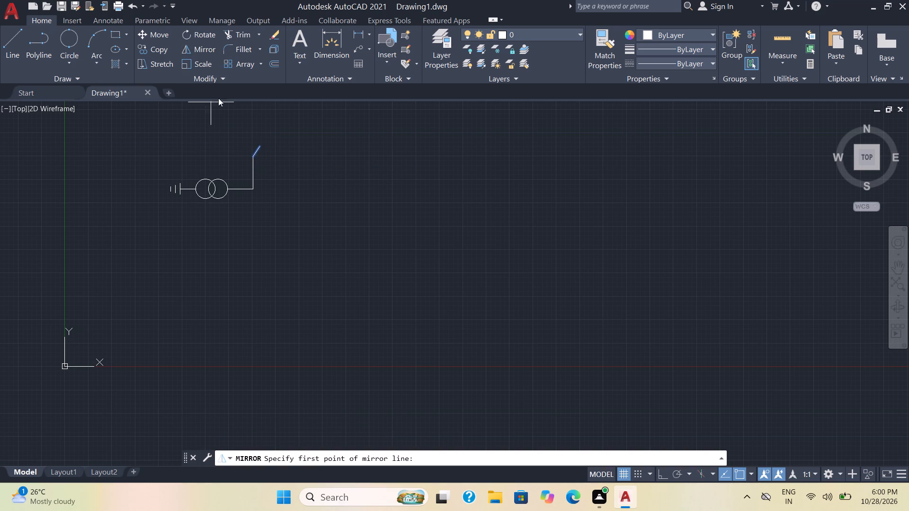
{"action": "left_click", "coordinate": [250, 157]}
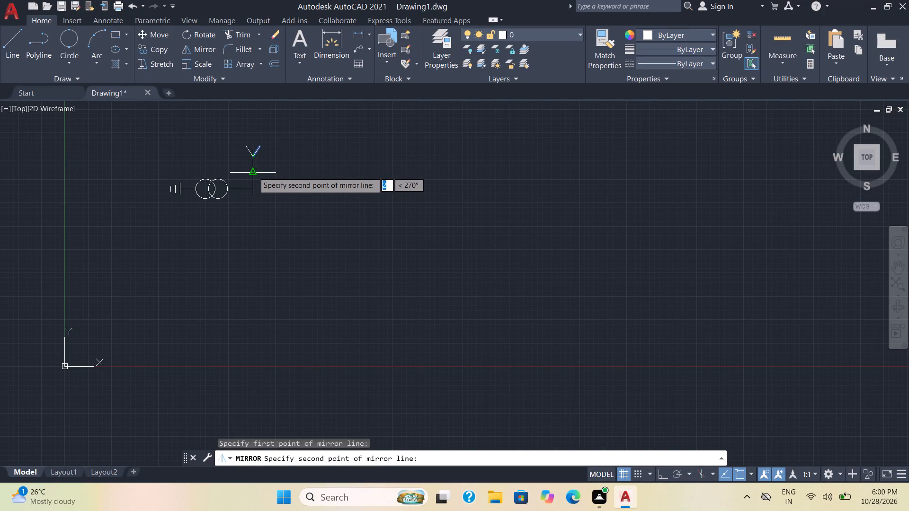
{"action": "left_click", "coordinate": [253, 172]}
{"action": "left_click_drag", "start_coordinate": [279, 211], "coordinate": [253, 172]}
Draw a vertical line about 4 mm long upward from the tip of the arrowhead.
{"action": "left_click", "coordinate": [11, 45]}
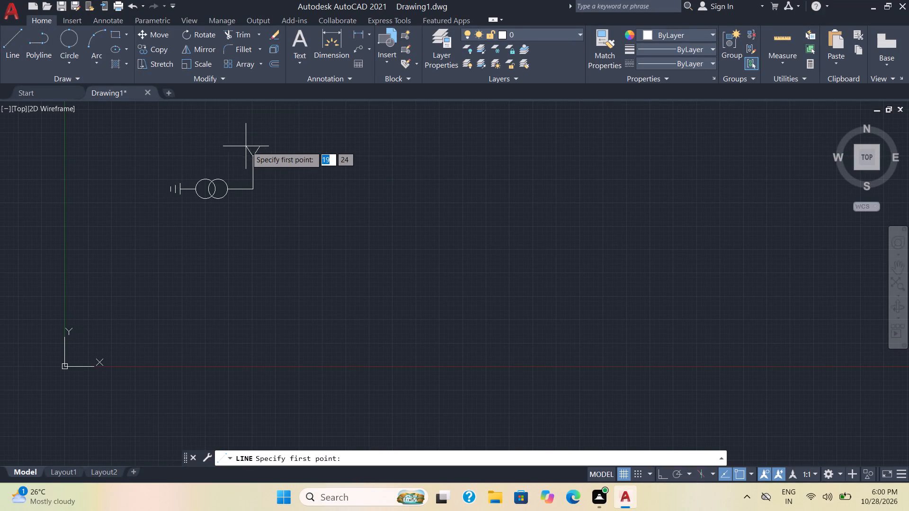
{"action": "left_click", "coordinate": [253, 157]}
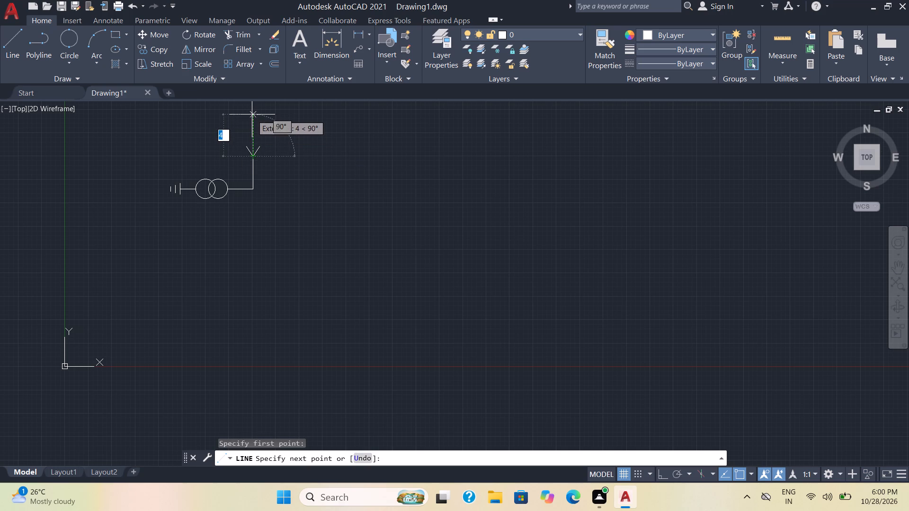
{"action": "left_click", "coordinate": [252, 115]}
{"action": "key", "text": "Escape"}
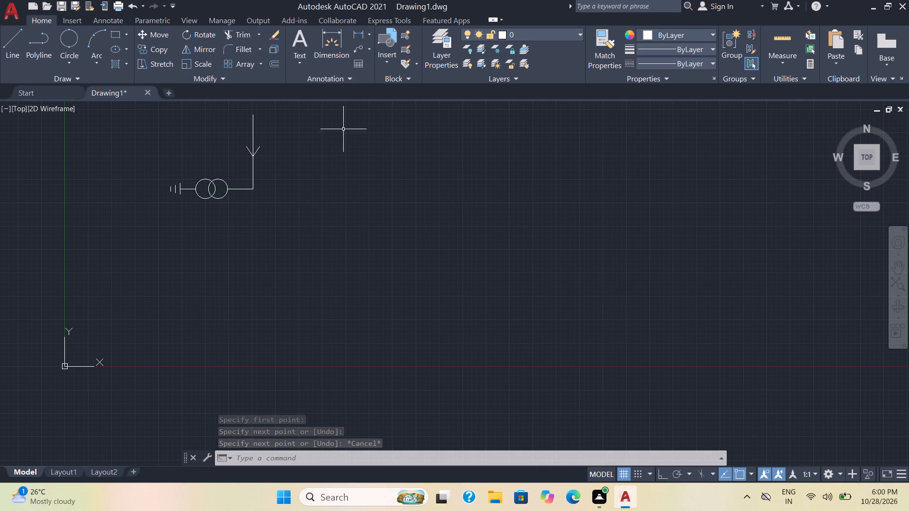
Draw a vertical line about 4 mm long downward from the corner where the transformer's horizontal line meets the vertical line.
{"action": "left_click", "coordinate": [11, 43]}
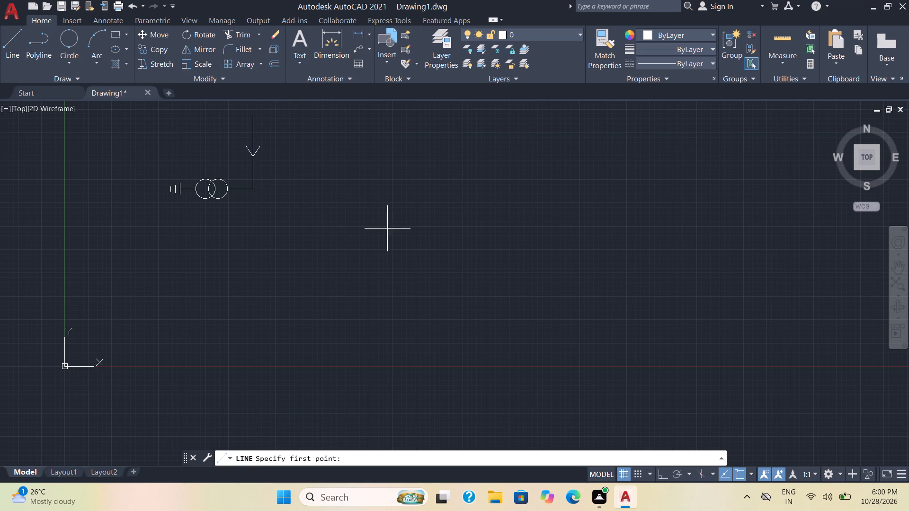
{"action": "left_click", "coordinate": [253, 190]}
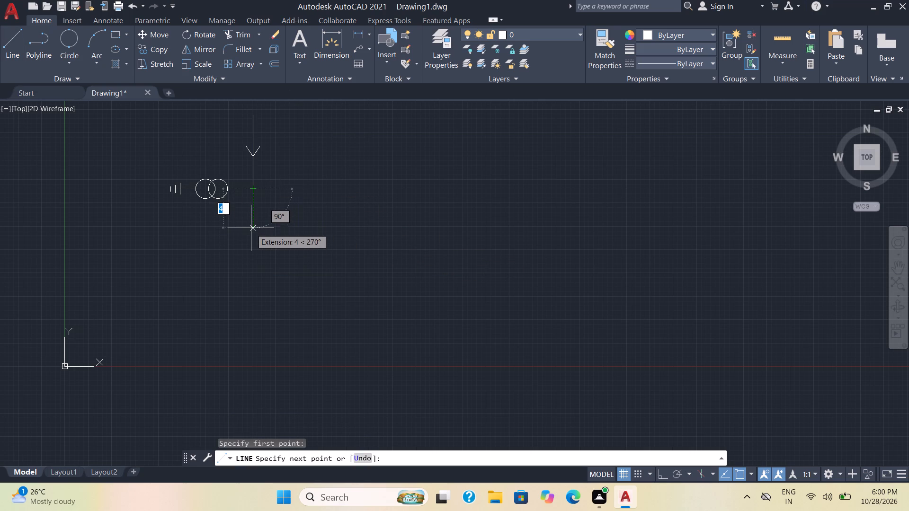
{"action": "left_click", "coordinate": [251, 228]}
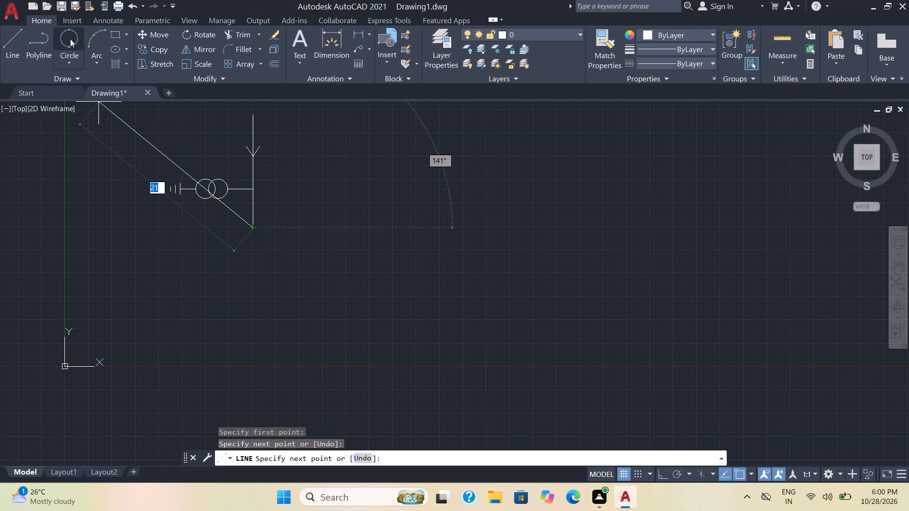
Draw a two-point circle about 1 mm in diameter directly below the bottom end of the vertical line.
{"action": "left_click", "coordinate": [72, 26]}
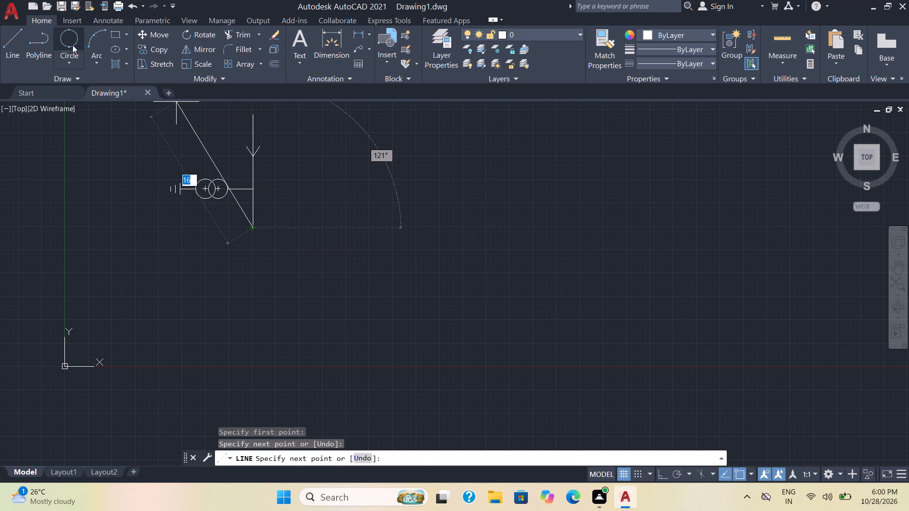
{"action": "left_click", "coordinate": [72, 43]}
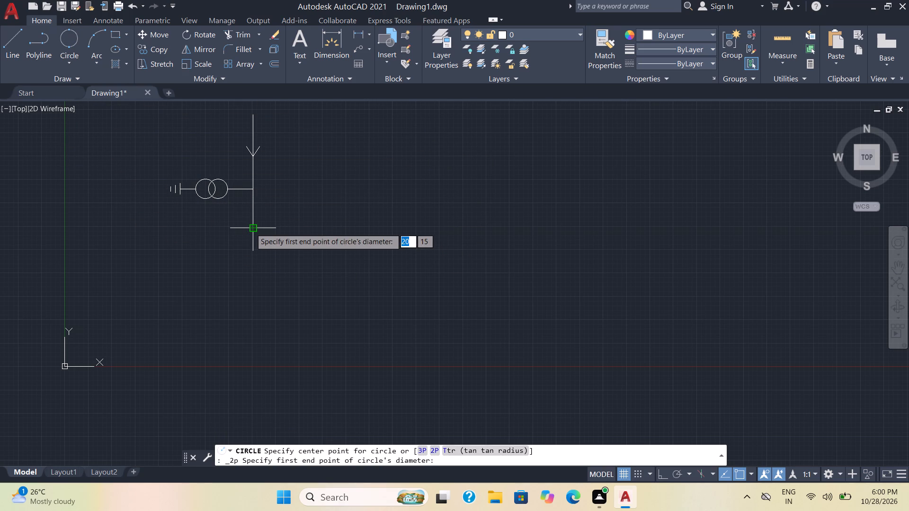
{"action": "left_click", "coordinate": [250, 225]}
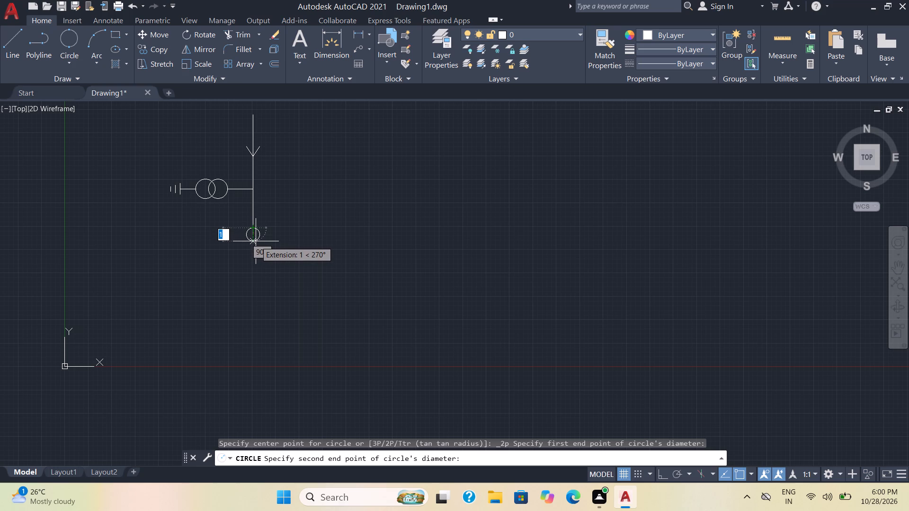
{"action": "left_click", "coordinate": [256, 241]}
Draw a vertical line about 6 mm long from the top of the small circle down through it.
{"action": "left_click", "coordinate": [10, 44]}
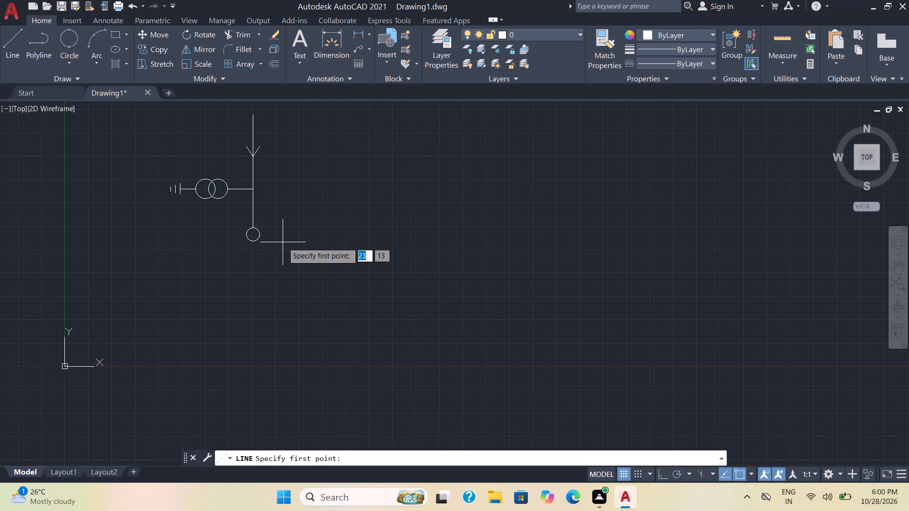
{"action": "left_click", "coordinate": [250, 228]}
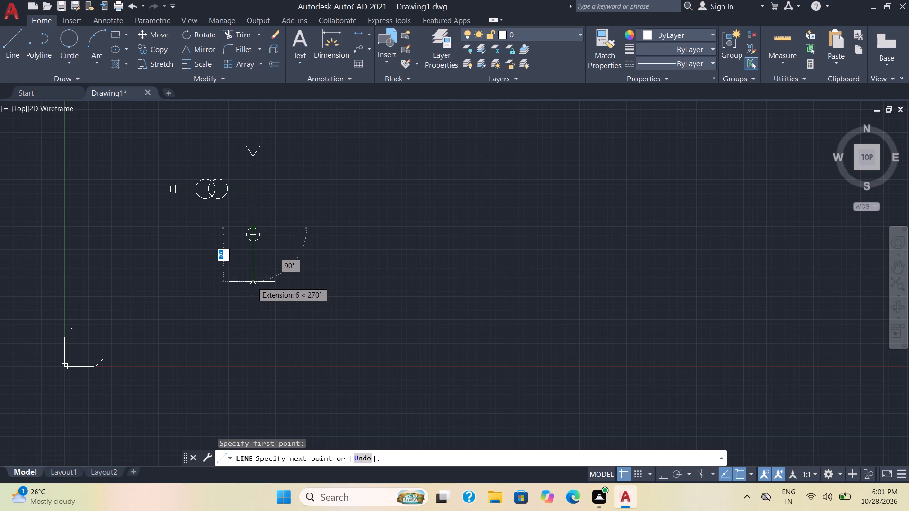
{"action": "left_click", "coordinate": [252, 282]}
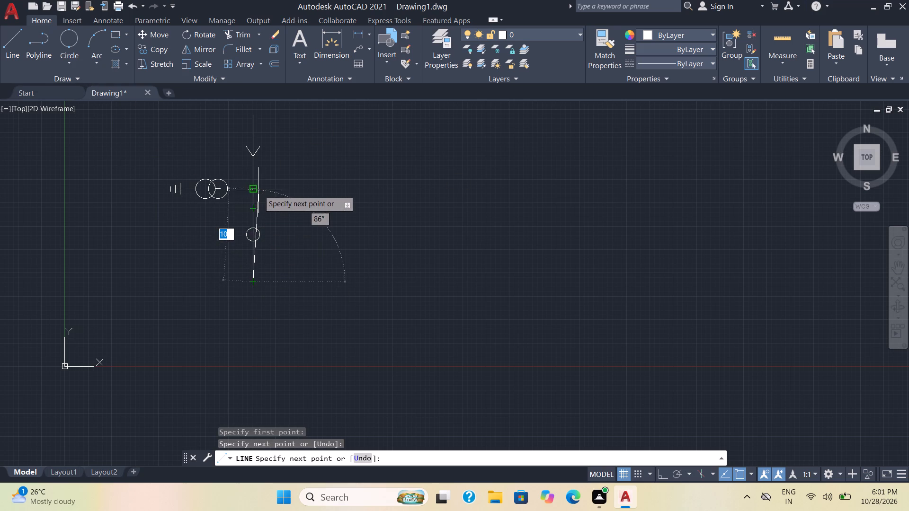
{"action": "key", "text": "Escape"}
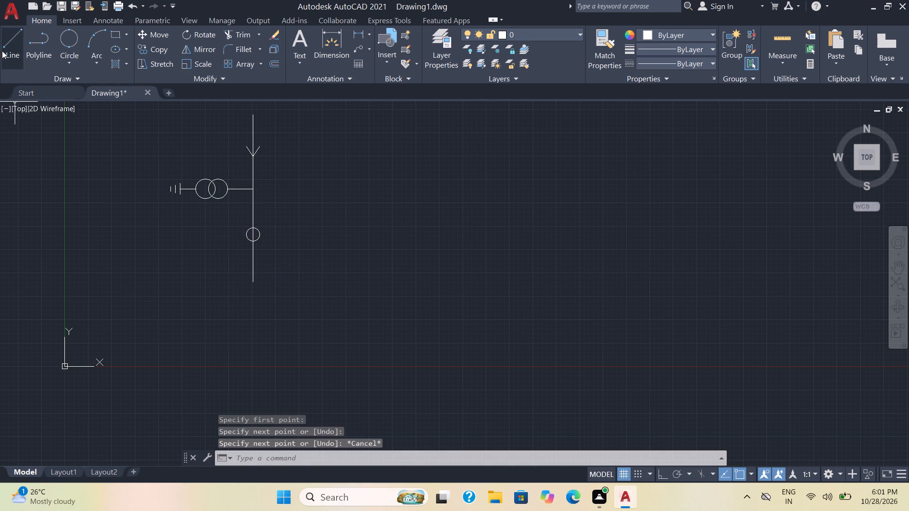
With ortho mode on, draw a horizontal line about 3 mm long rightward from just above the lower end of the vertical line.
{"action": "left_click", "coordinate": [2, 51]}
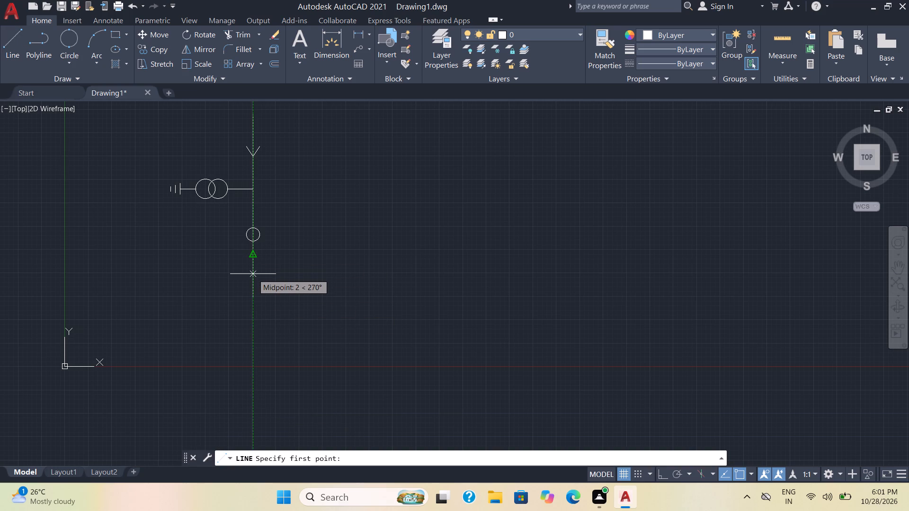
{"action": "left_click", "coordinate": [253, 274]}
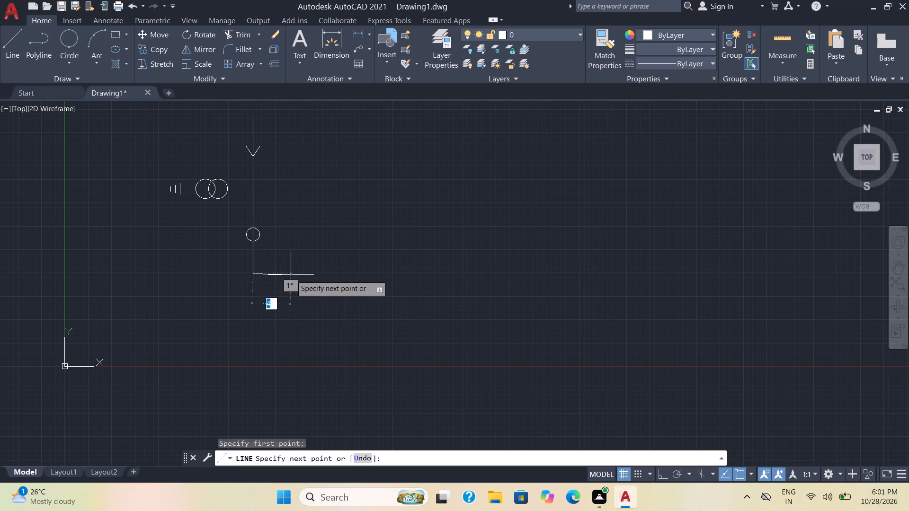
{"action": "left_click", "coordinate": [659, 472]}
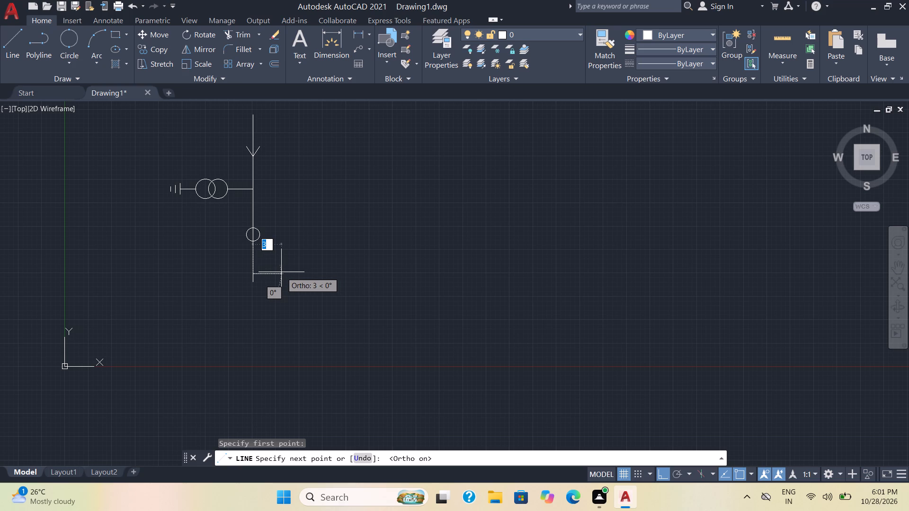
{"action": "left_click", "coordinate": [281, 272]}
{"action": "scroll", "coordinate": [290, 270], "scroll_direction": "up", "scroll_amount": 2}
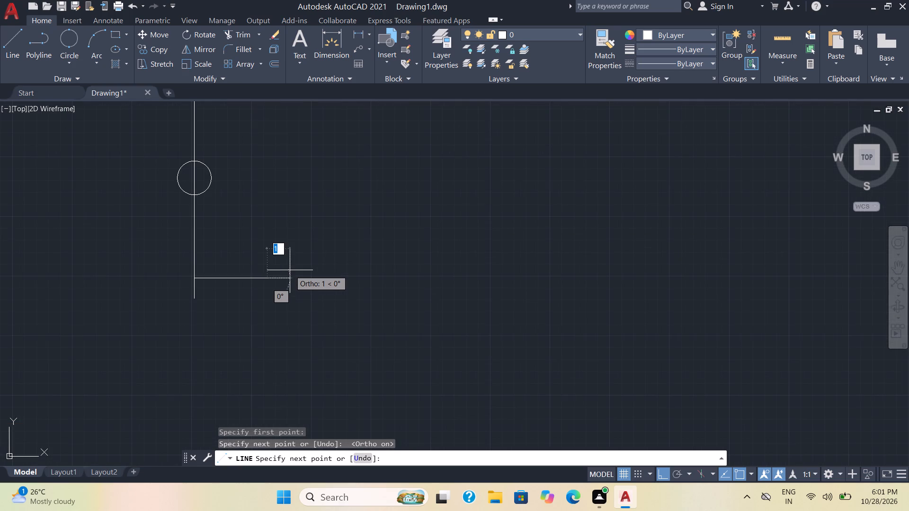
{"action": "scroll", "coordinate": [290, 270], "scroll_direction": "down", "scroll_amount": 1}
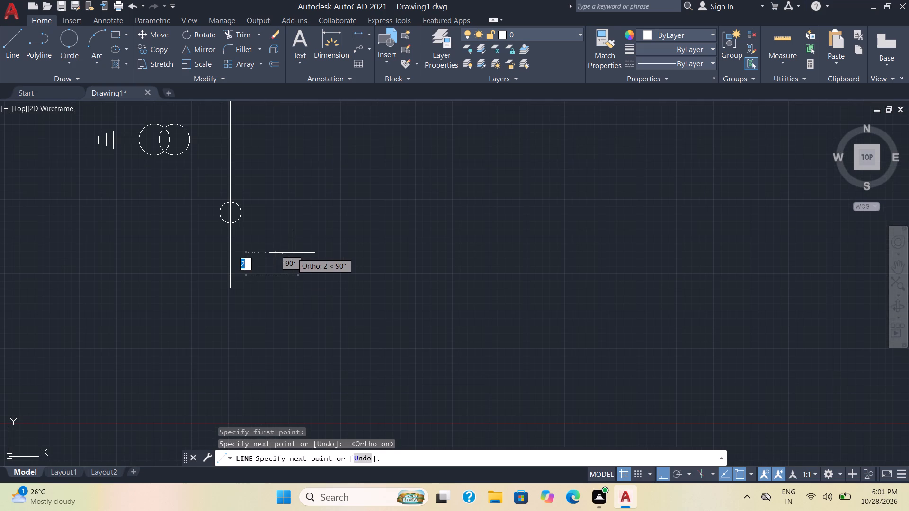
{"action": "key", "text": "Escape"}
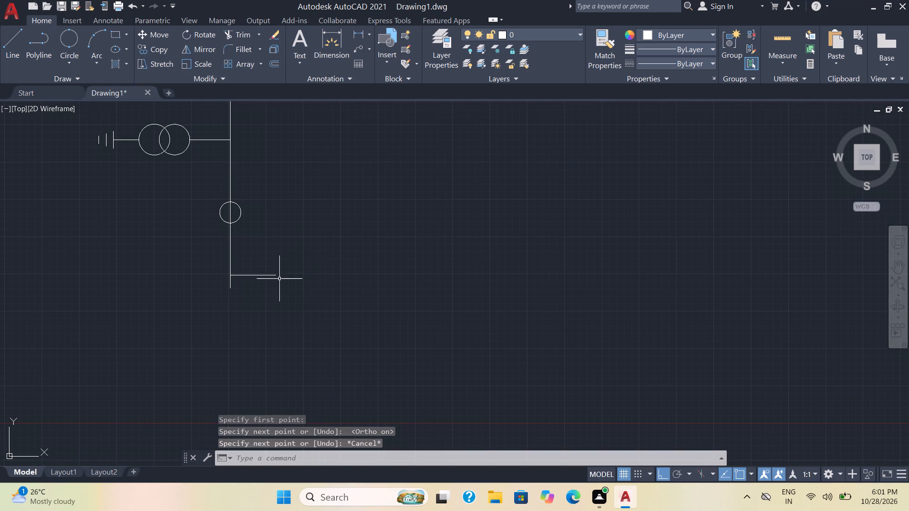
Draw a horizontal line about 3 mm long, starting about 2 mm beyond the right end of the lower side branch.
{"action": "left_click", "coordinate": [11, 53]}
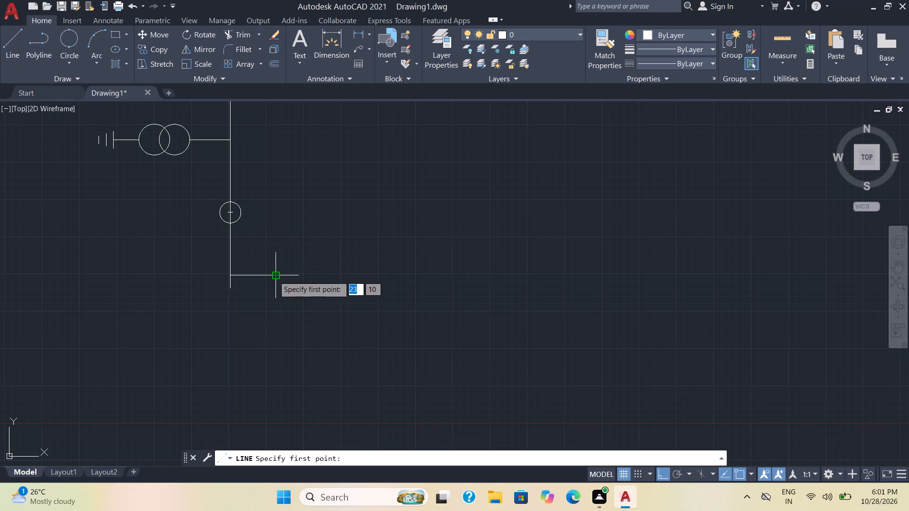
{"action": "left_click", "coordinate": [300, 274]}
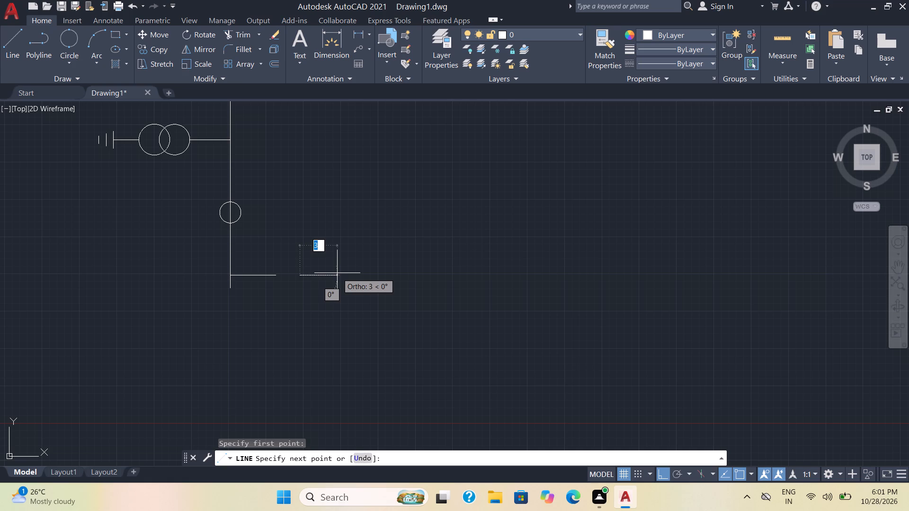
{"action": "left_click", "coordinate": [337, 273]}
{"action": "key", "text": "Escape"}
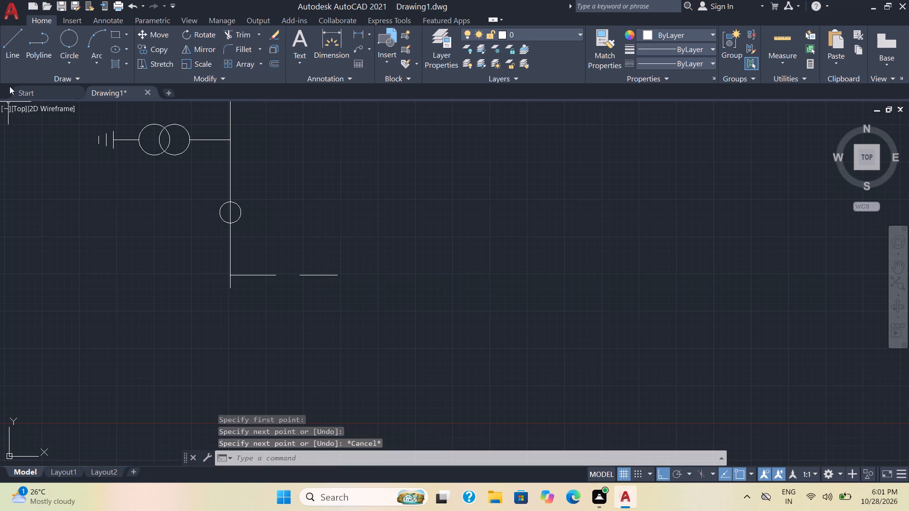
With polar tracking on, draw a switch blade at 135° from the new segment's left end to above the first segment's right end.
{"action": "left_click", "coordinate": [12, 51]}
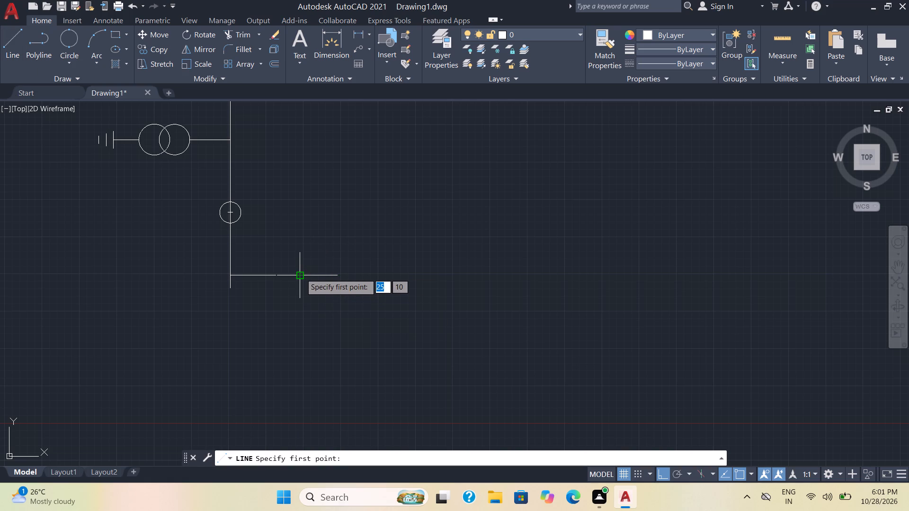
{"action": "left_click", "coordinate": [301, 273]}
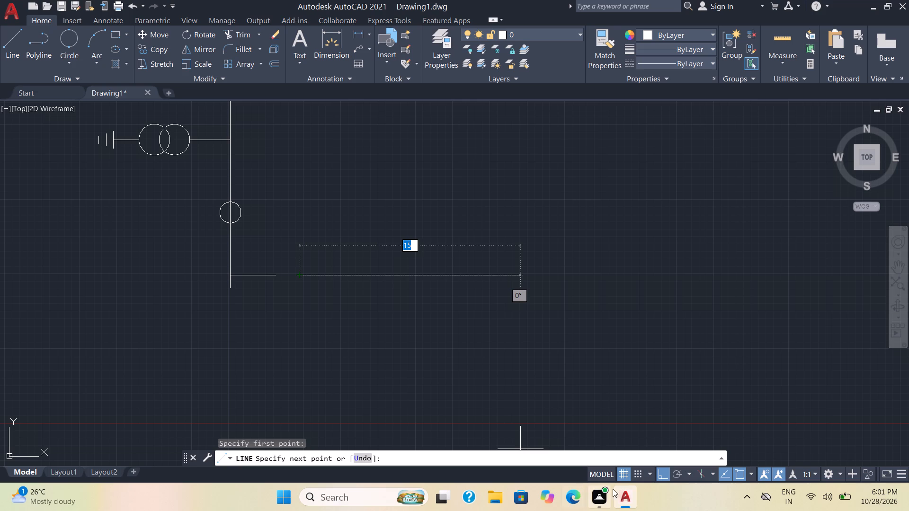
{"action": "left_click", "coordinate": [677, 476]}
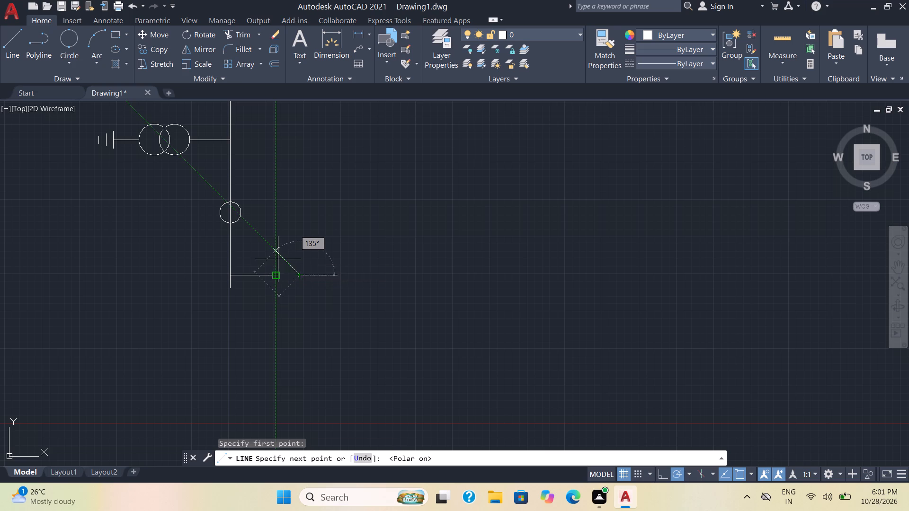
{"action": "left_click", "coordinate": [278, 259]}
{"action": "key", "text": "Escape"}
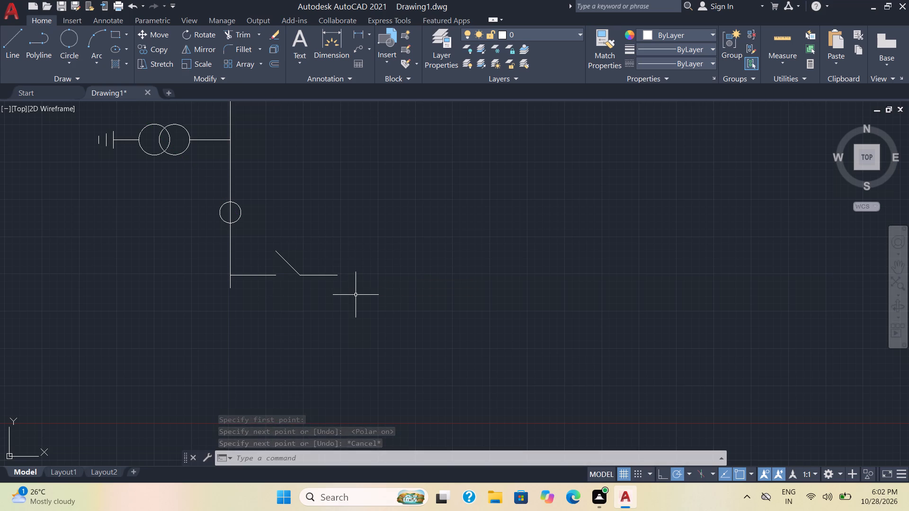
Copy the three-bar ground symbol beside the transformer to the free space above the right end of the side branch.
{"action": "left_click_drag", "start_coordinate": [123, 153], "coordinate": [118, 150]}
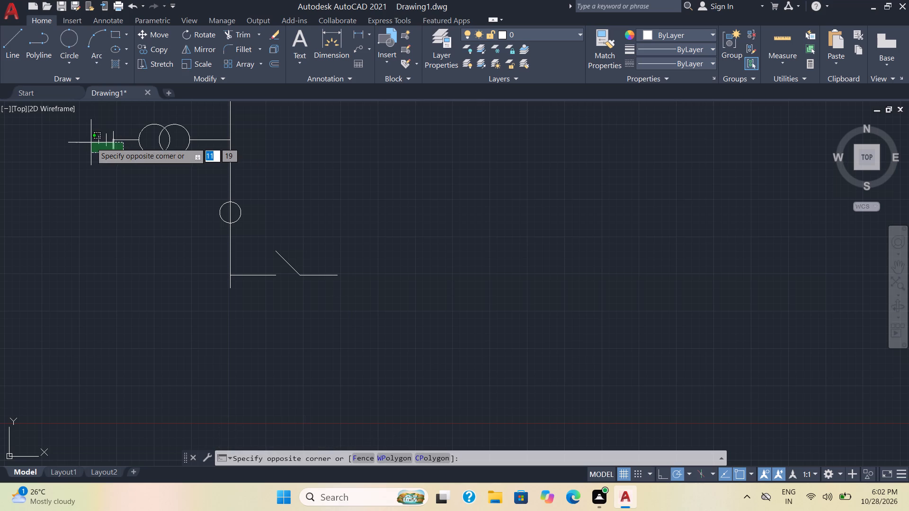
{"action": "left_click", "coordinate": [89, 142]}
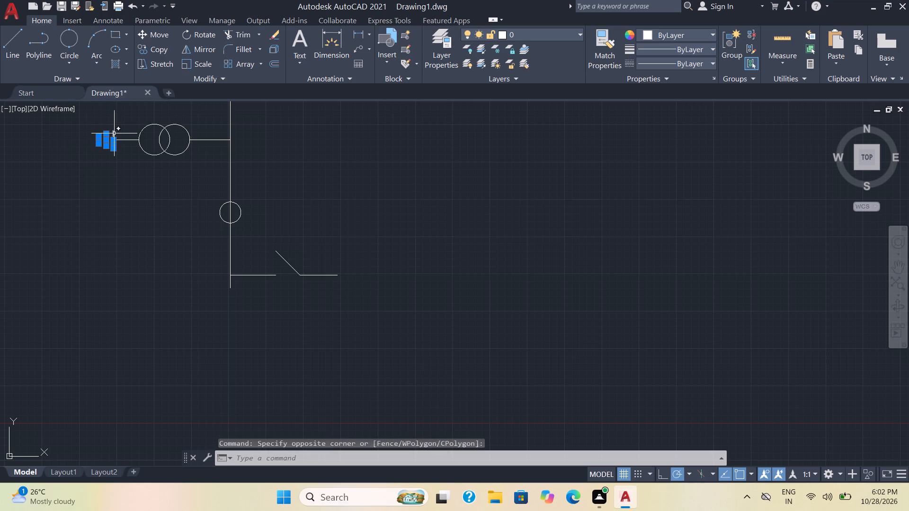
{"action": "left_click", "coordinate": [112, 134]}
{"action": "key", "text": "c"}
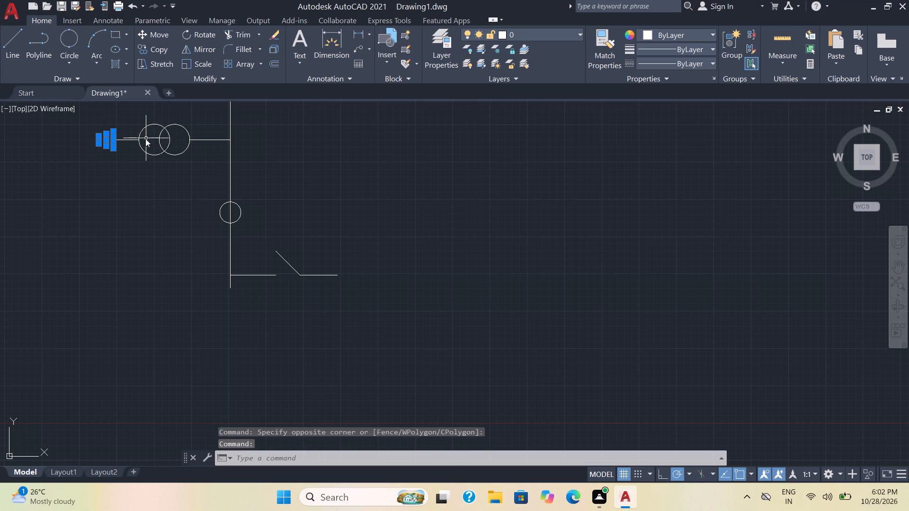
{"action": "key", "text": "o"}
{"action": "key", "text": "Return"}
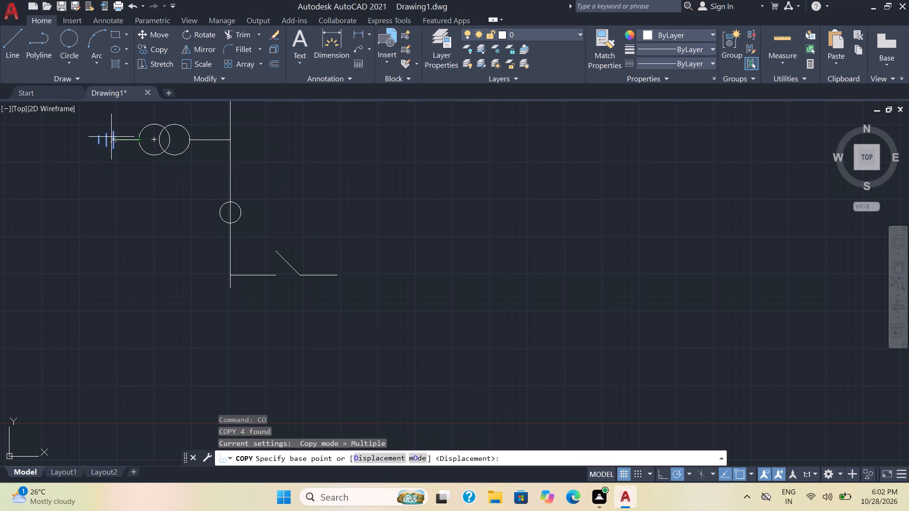
{"action": "left_click", "coordinate": [111, 141]}
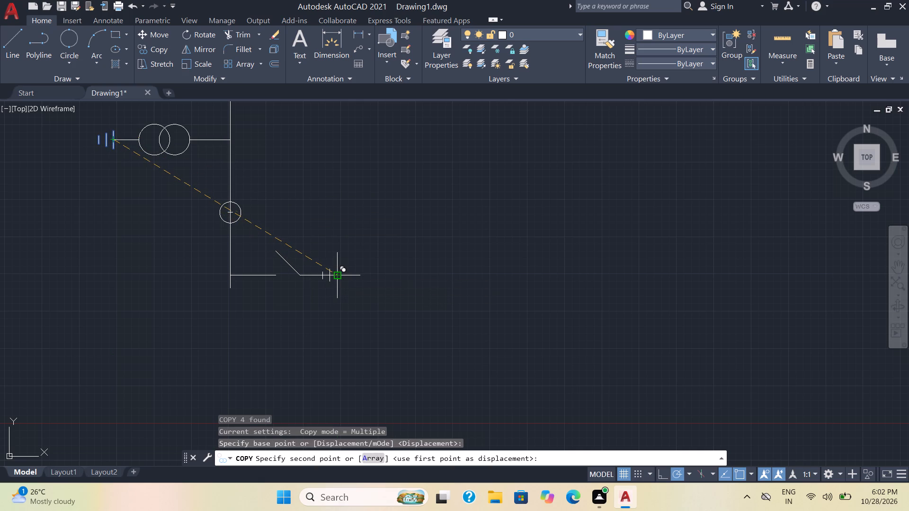
{"action": "left_click", "coordinate": [356, 229]}
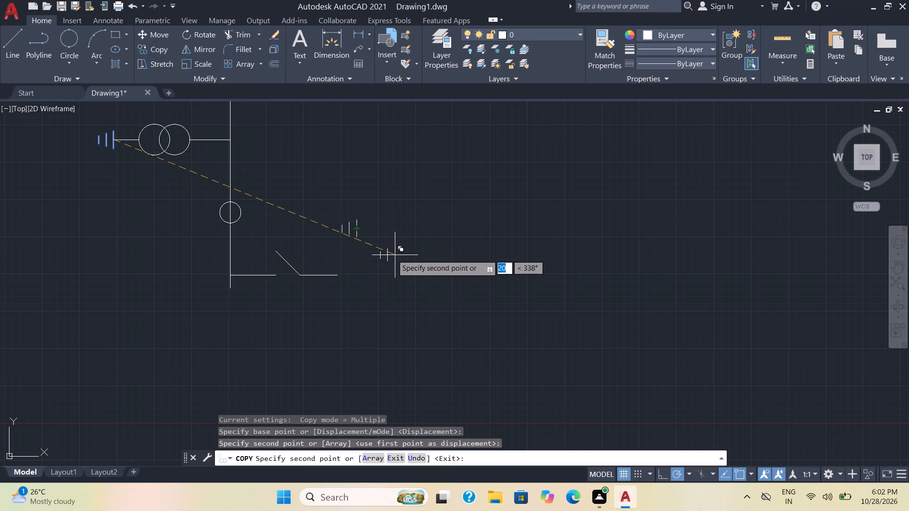
{"action": "key", "text": "Escape"}
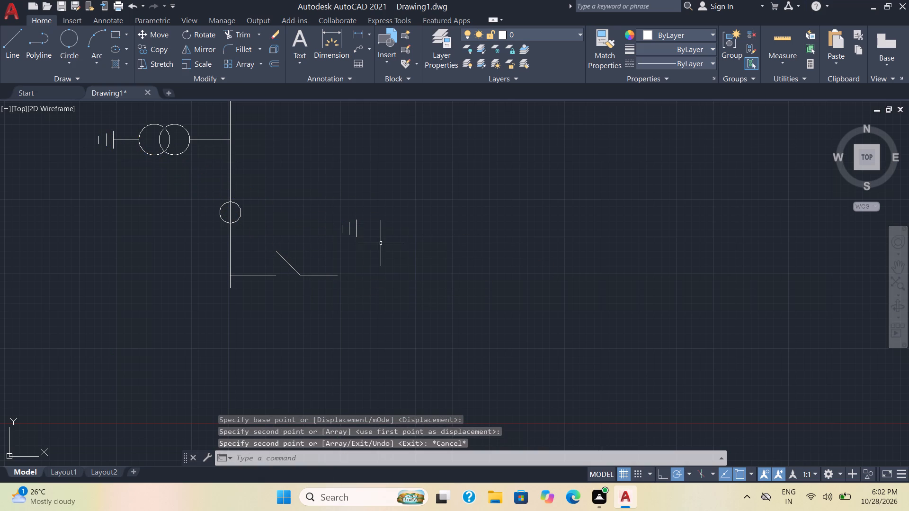
Mirror the copied ground symbol about a vertical line to its right, erasing the source objects.
{"action": "left_click_drag", "start_coordinate": [381, 243], "coordinate": [368, 237]}
{"action": "left_click", "coordinate": [317, 204]}
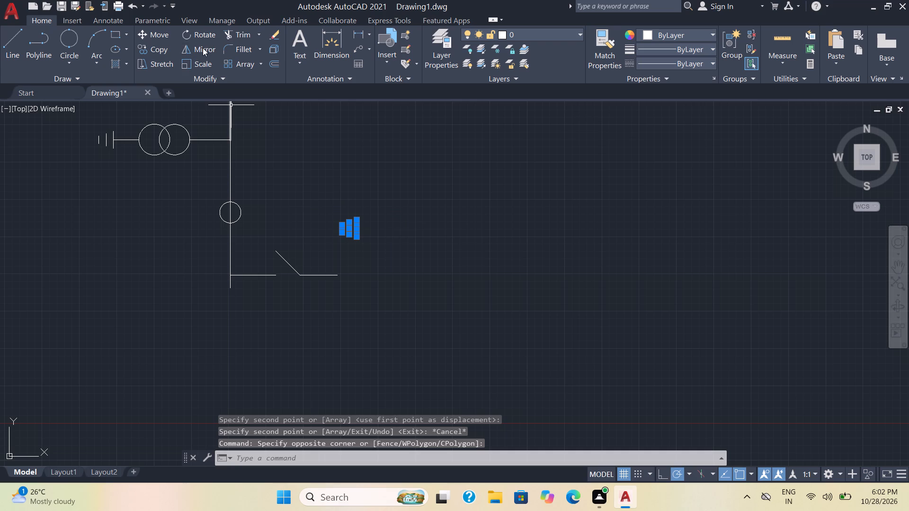
{"action": "left_click", "coordinate": [202, 49]}
{"action": "left_click", "coordinate": [376, 258]}
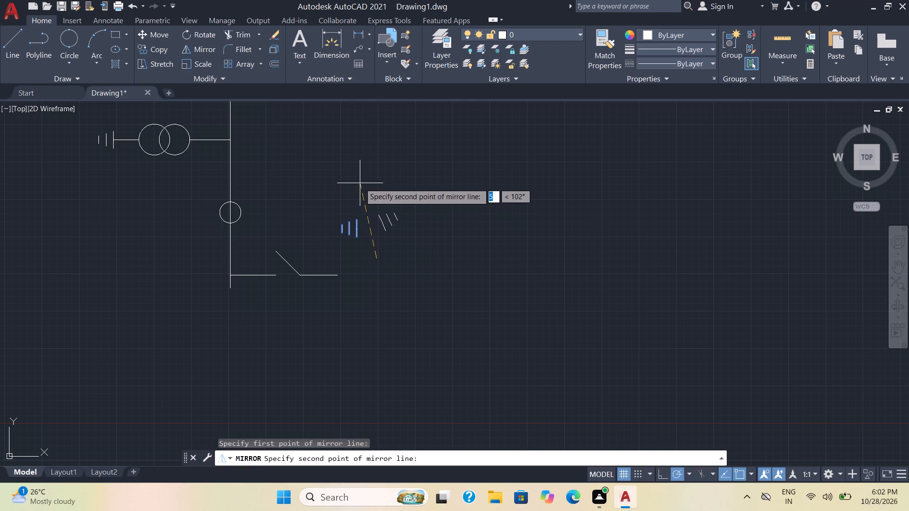
{"action": "left_click", "coordinate": [374, 183]}
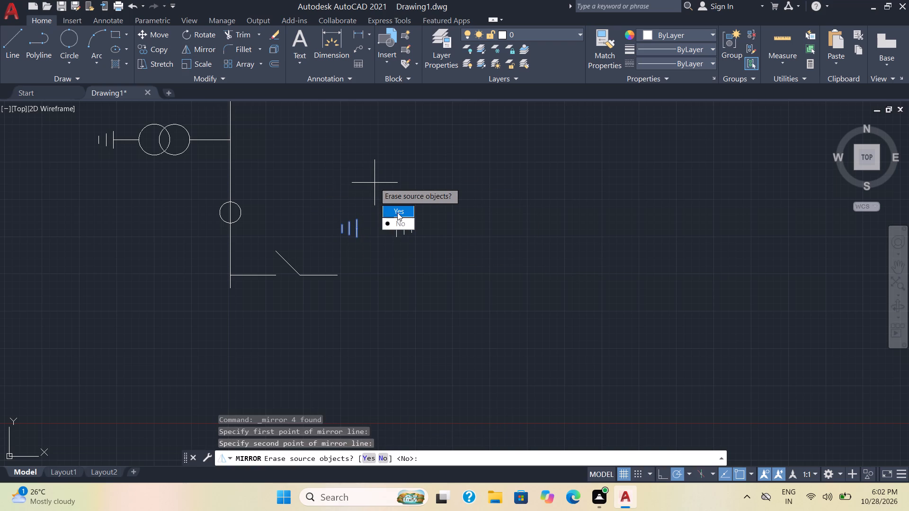
{"action": "left_click_drag", "start_coordinate": [397, 212], "coordinate": [374, 183]}
Copy the mirrored ground symbol from its longest bar's midpoint to the right end of the side branch.
{"action": "left_click", "coordinate": [429, 252]}
{"action": "left_click", "coordinate": [383, 208]}
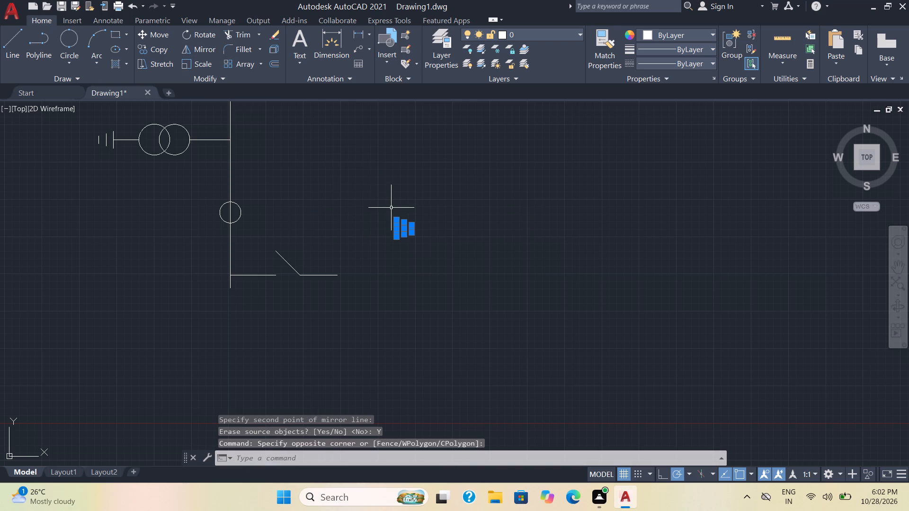
{"action": "key", "text": "c"}
{"action": "key", "text": "o"}
{"action": "key", "text": "Return"}
{"action": "left_click", "coordinate": [397, 229]}
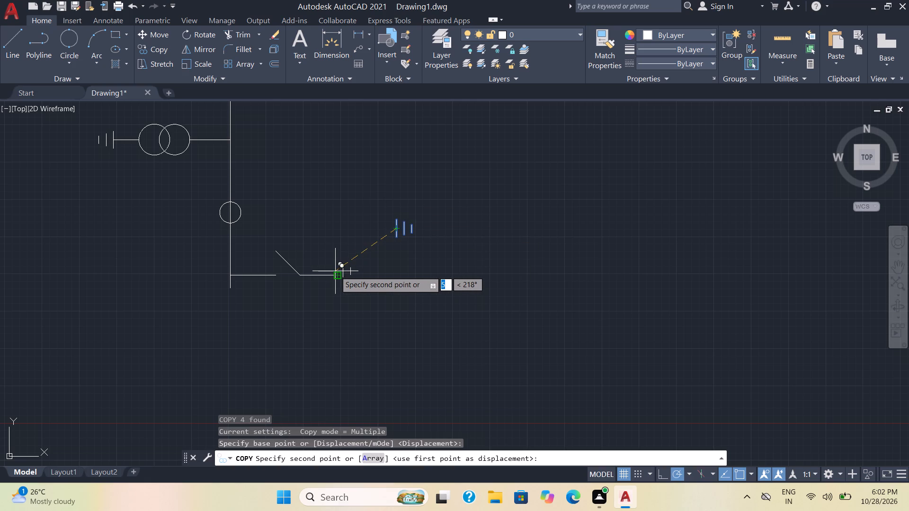
{"action": "scroll", "coordinate": [337, 272], "scroll_direction": "up", "scroll_amount": 2}
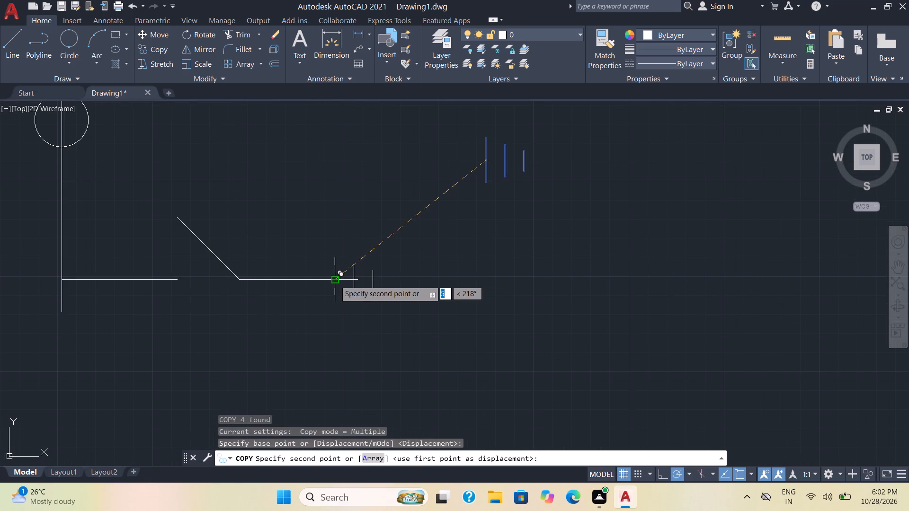
{"action": "left_click", "coordinate": [335, 280]}
{"action": "key", "text": "Escape"}
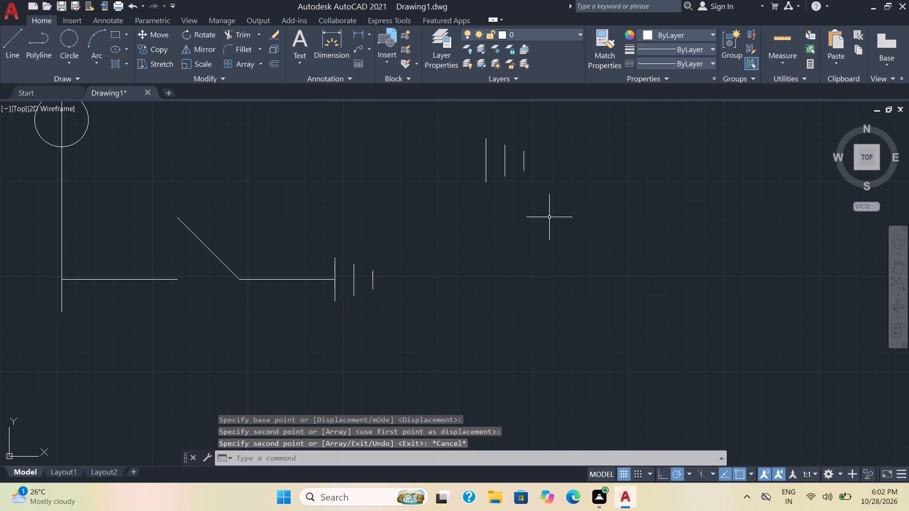
Erase the spare mirrored ground symbol above the side branch.
{"action": "left_click", "coordinate": [577, 224]}
{"action": "left_click", "coordinate": [461, 143]}
{"action": "key", "text": "Delete"}
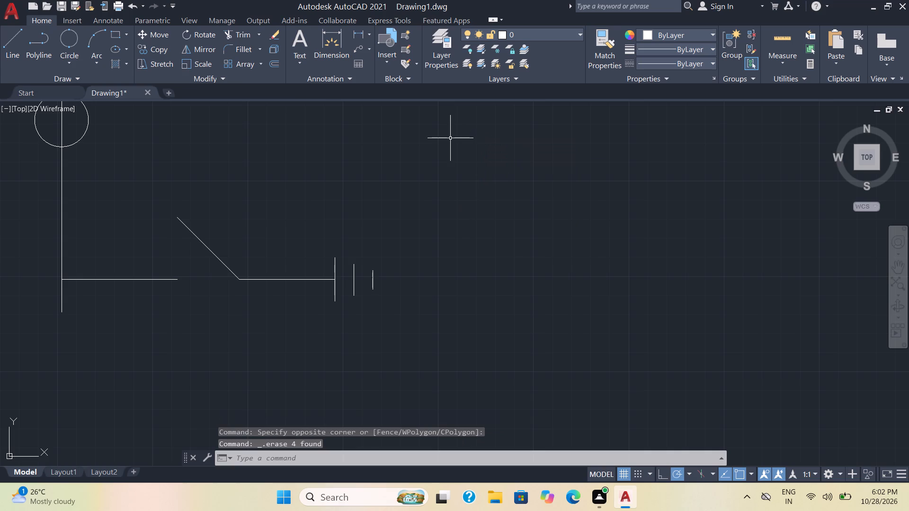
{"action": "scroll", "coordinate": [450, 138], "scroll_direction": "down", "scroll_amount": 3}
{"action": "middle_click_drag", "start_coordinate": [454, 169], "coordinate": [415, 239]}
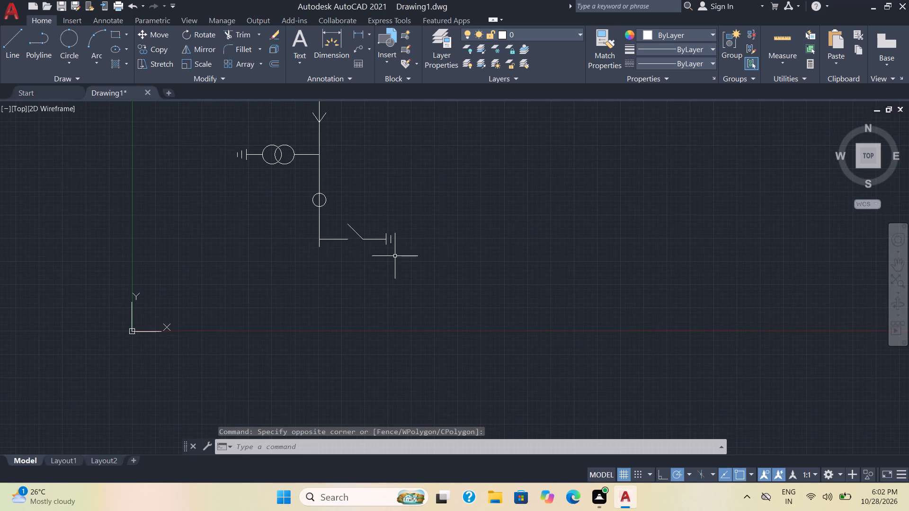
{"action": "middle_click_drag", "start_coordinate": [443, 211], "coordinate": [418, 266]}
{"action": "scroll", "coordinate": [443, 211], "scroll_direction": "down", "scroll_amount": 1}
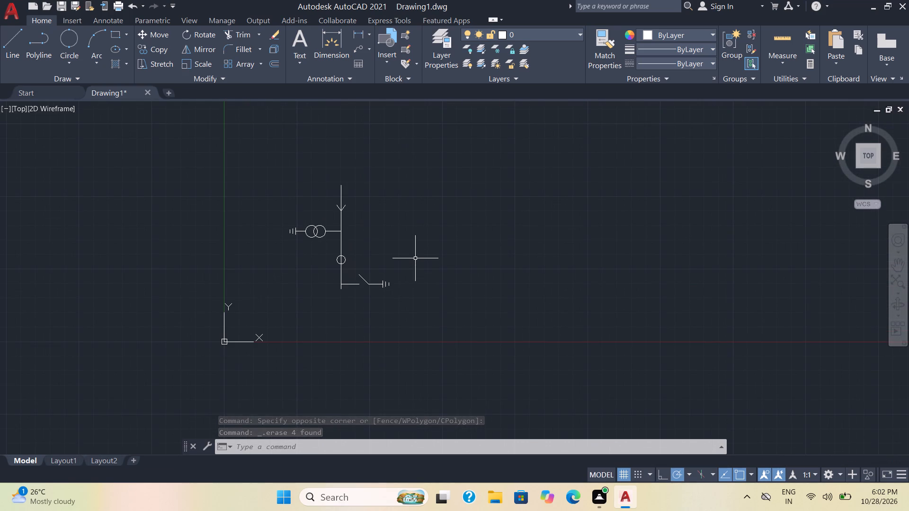
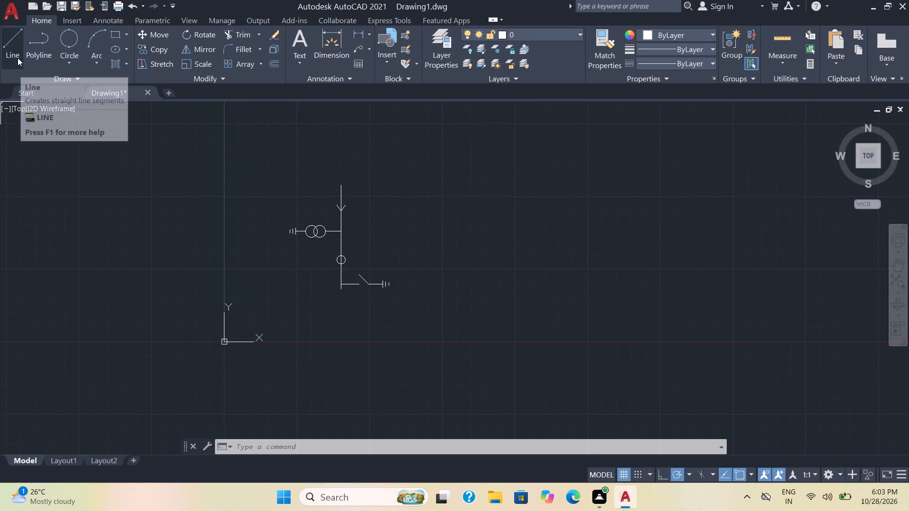
Draw a vertical line about 1 mm long straight down from the lower end of the main line.
{"action": "left_click", "coordinate": [7, 44]}
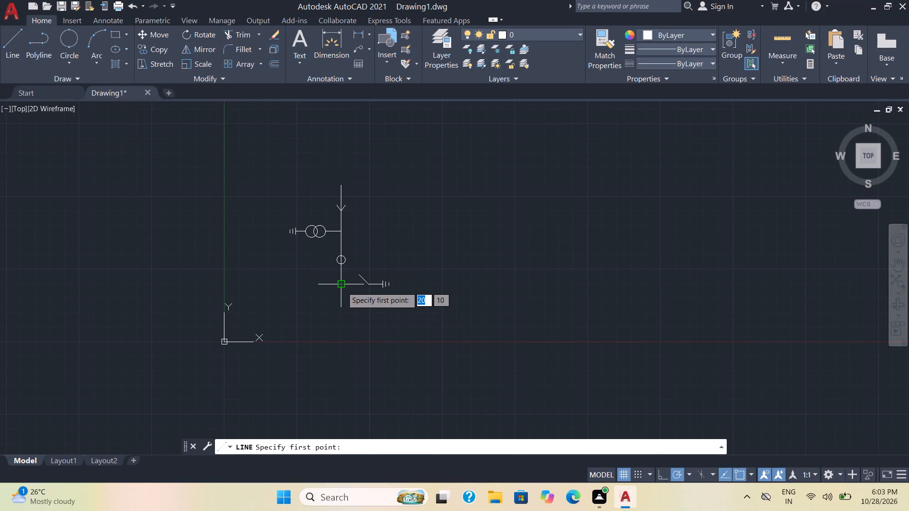
{"action": "scroll", "coordinate": [342, 291], "scroll_direction": "up", "scroll_amount": 3}
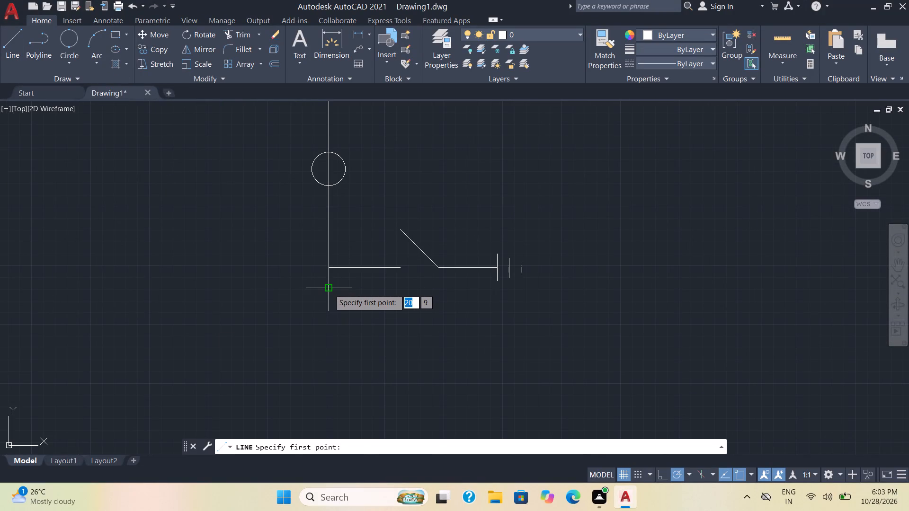
{"action": "left_click", "coordinate": [329, 289]}
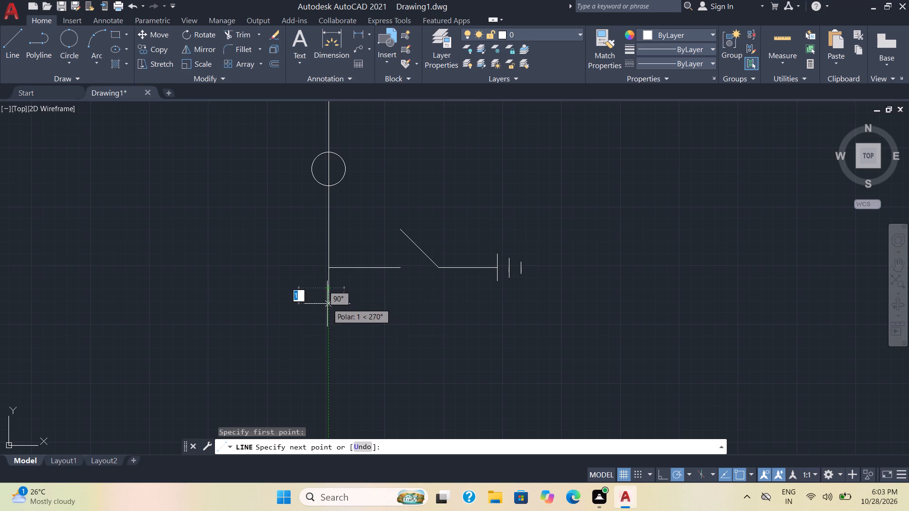
{"action": "left_click", "coordinate": [329, 307]}
{"action": "key", "text": "Escape"}
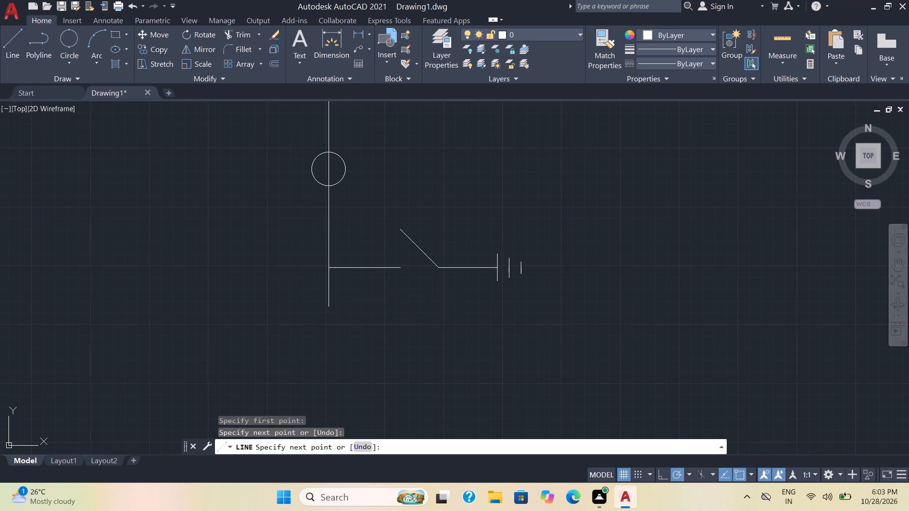
Draw a vertical line about 2 mm long below the main line, in line with it after a gap of about 1 mm.
{"action": "key", "text": "space"}
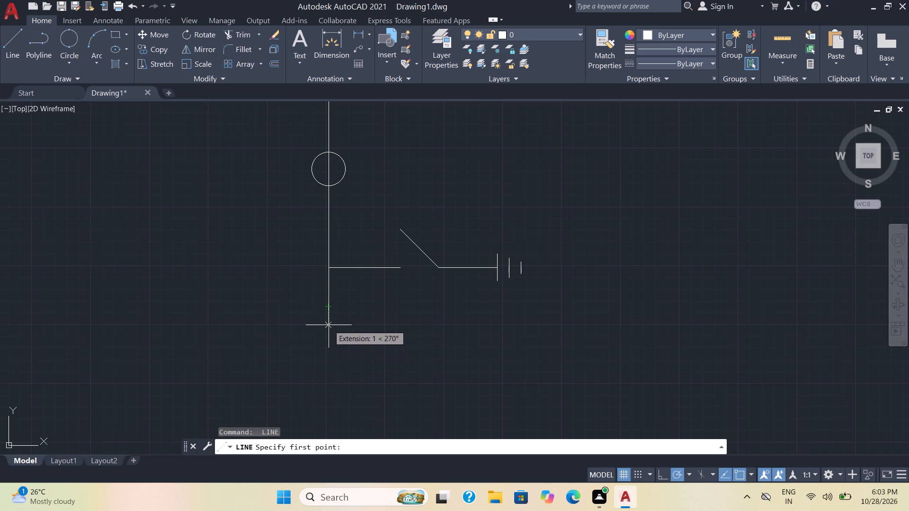
{"action": "left_click", "coordinate": [329, 326]}
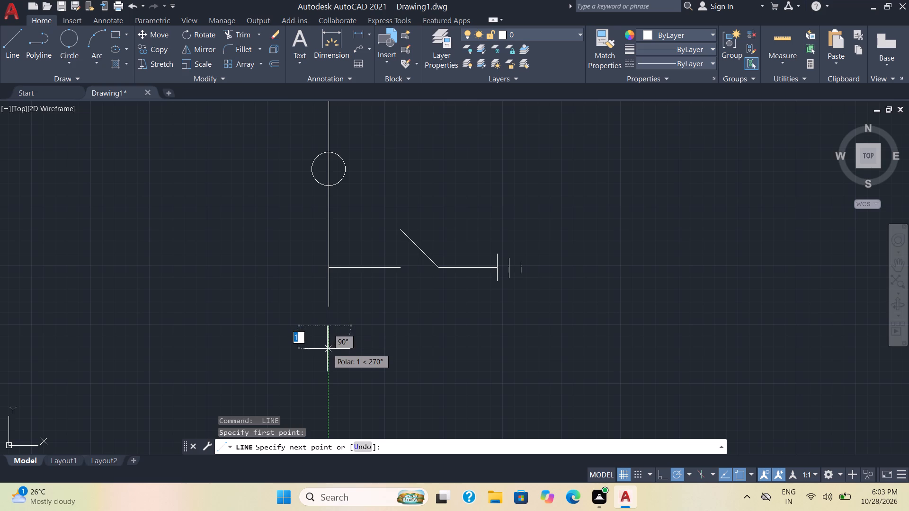
{"action": "left_click", "coordinate": [329, 382]}
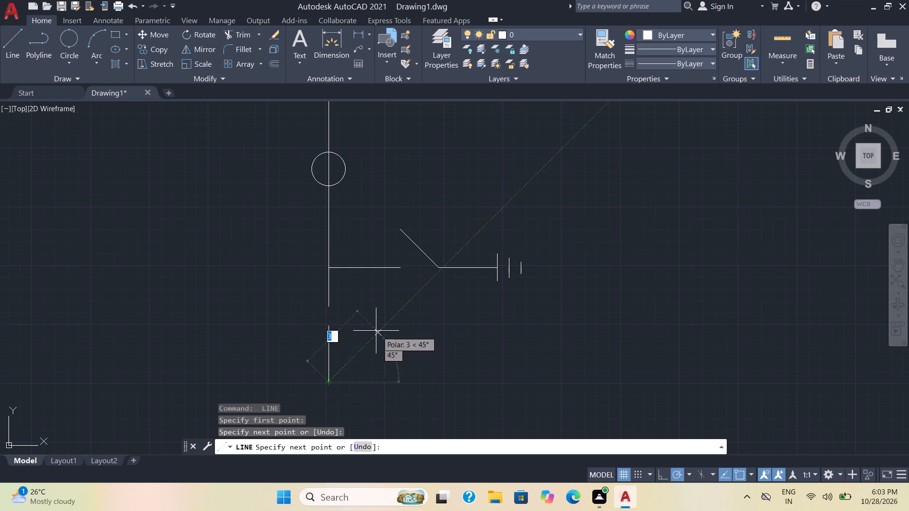
{"action": "key", "text": "Escape"}
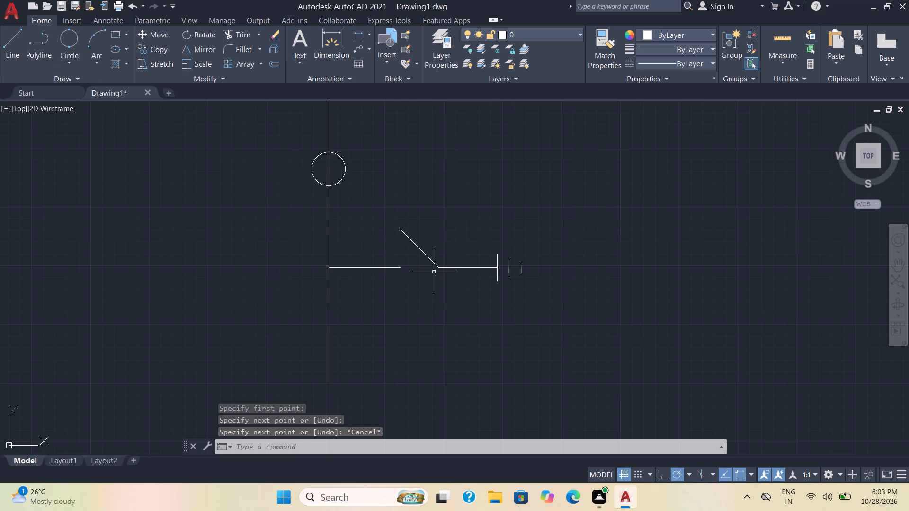
Draw an open switch blade about 1 mm long at 135° from the top end of the lower vertical segment.
{"action": "left_click_drag", "start_coordinate": [5, 43], "coordinate": [9, 45]}
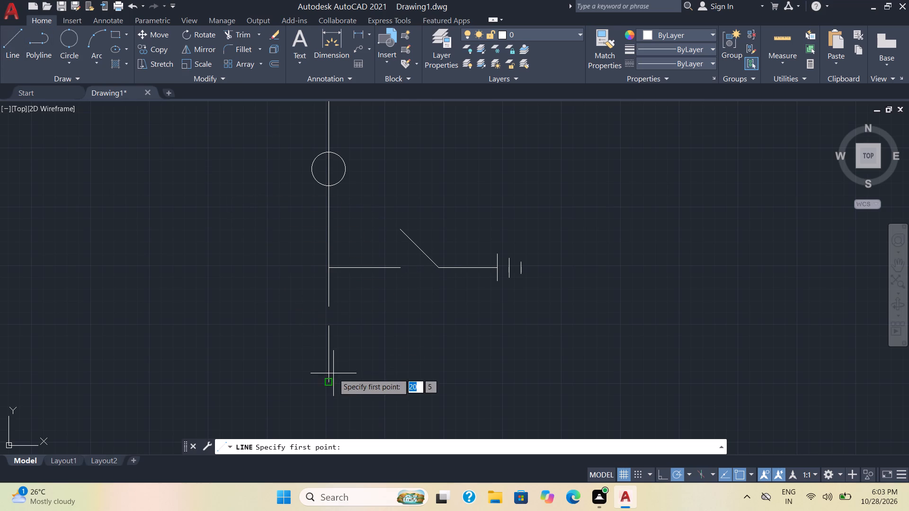
{"action": "left_click", "coordinate": [331, 325]}
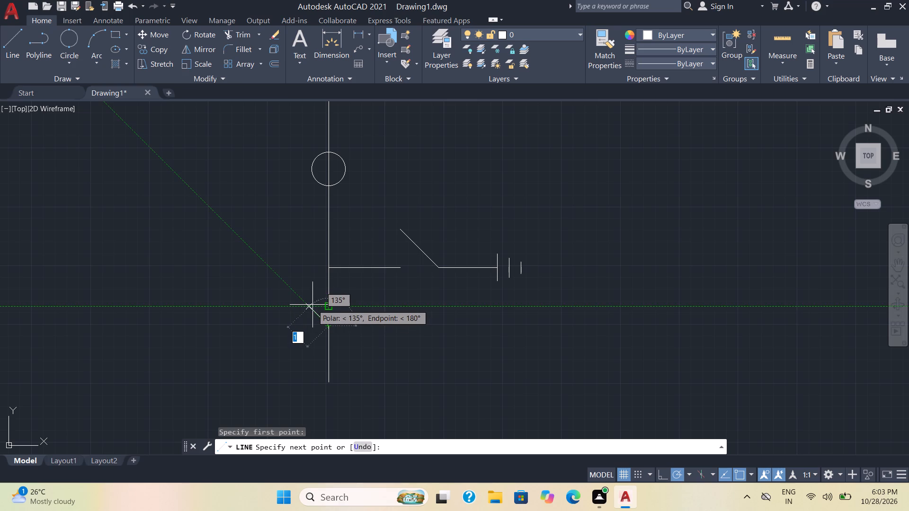
{"action": "left_click", "coordinate": [312, 305]}
{"action": "key", "text": "Escape"}
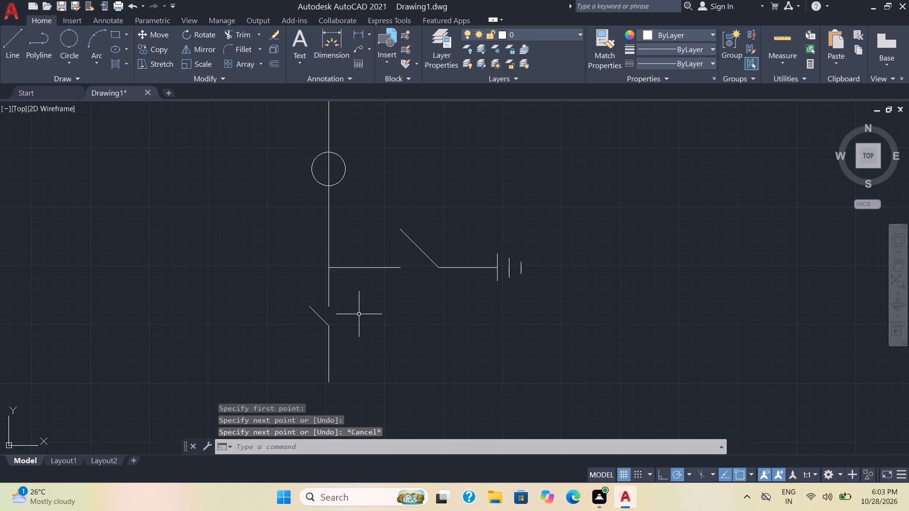
Draw a diagonal line about 1 mm long at 45° from the bottom end of the lower vertical segment.
{"action": "scroll", "coordinate": [357, 311], "scroll_direction": "down", "scroll_amount": 2}
{"action": "middle_click_drag", "start_coordinate": [376, 343], "coordinate": [369, 291]}
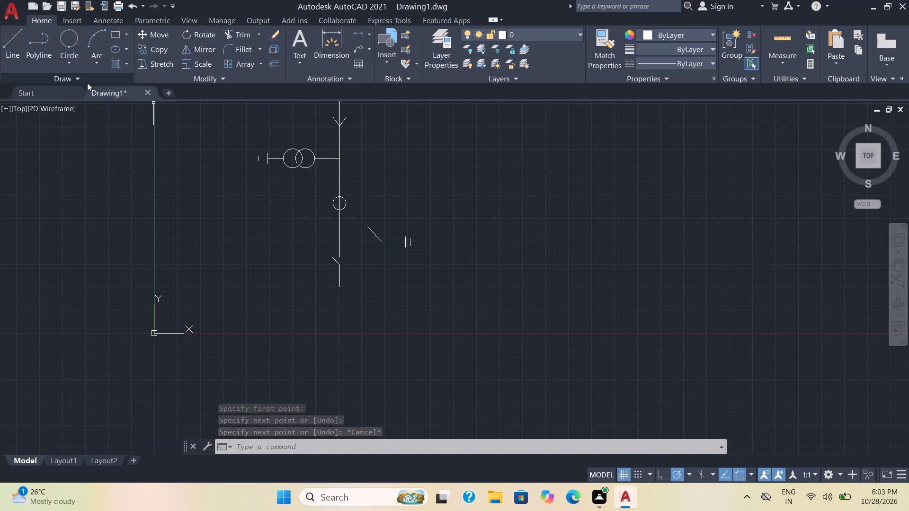
{"action": "left_click", "coordinate": [6, 42]}
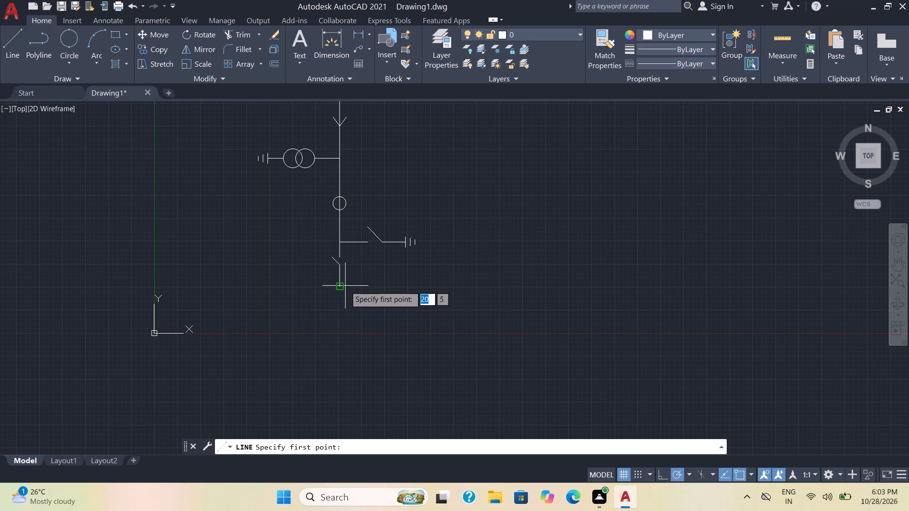
{"action": "scroll", "coordinate": [339, 287], "scroll_direction": "up", "scroll_amount": 2}
{"action": "left_click", "coordinate": [338, 288]}
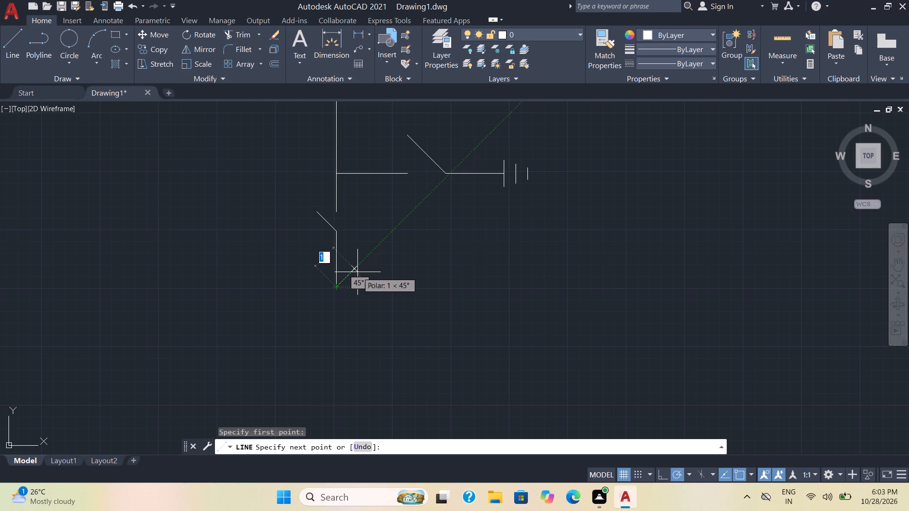
{"action": "left_click", "coordinate": [358, 271]}
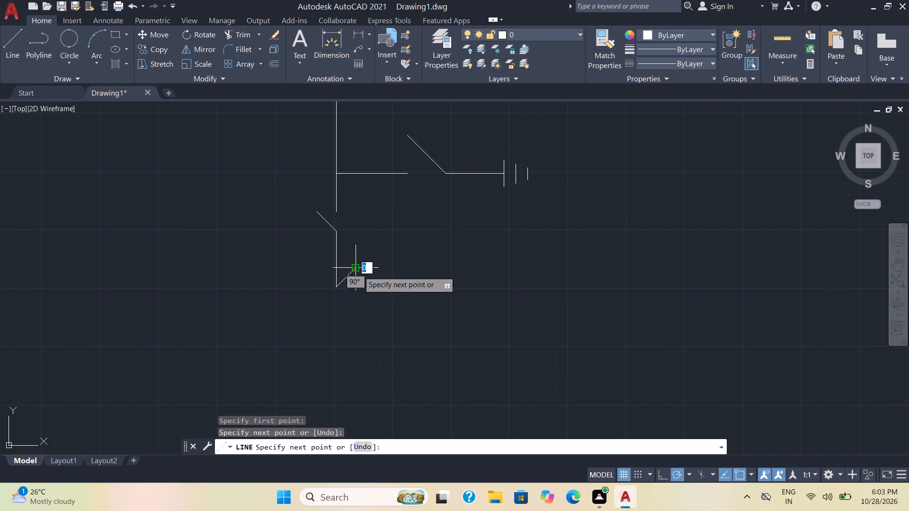
{"action": "key", "text": "Escape"}
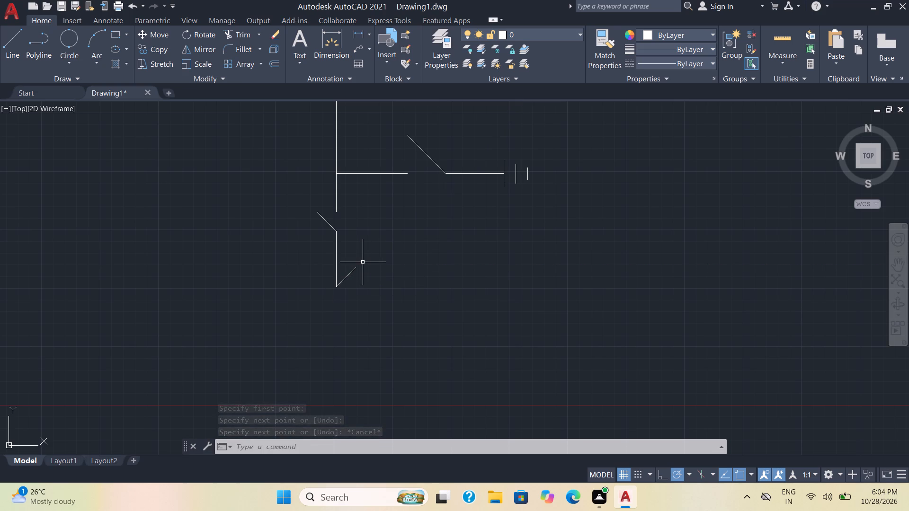
Move the 45° line by its midpoint onto the bottom end of the lower vertical segment.
{"action": "left_click", "coordinate": [352, 273]}
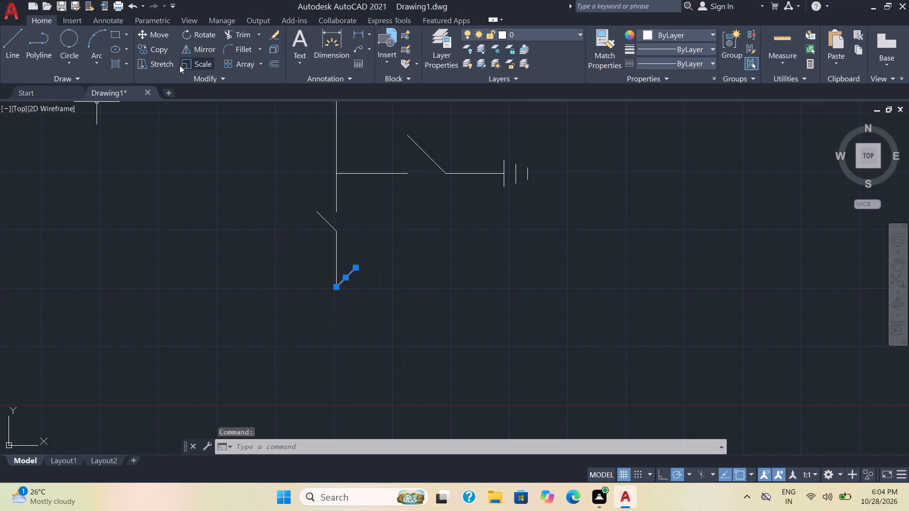
{"action": "left_click", "coordinate": [150, 32]}
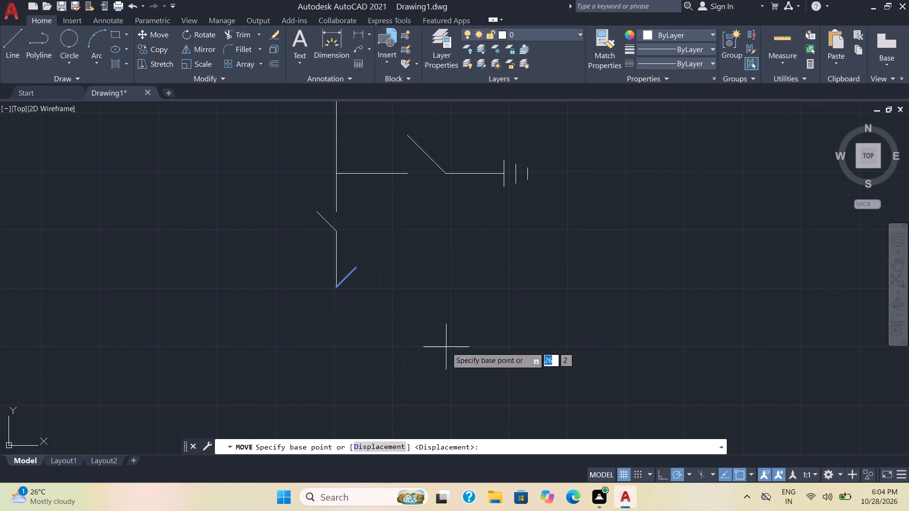
{"action": "left_click", "coordinate": [346, 278]}
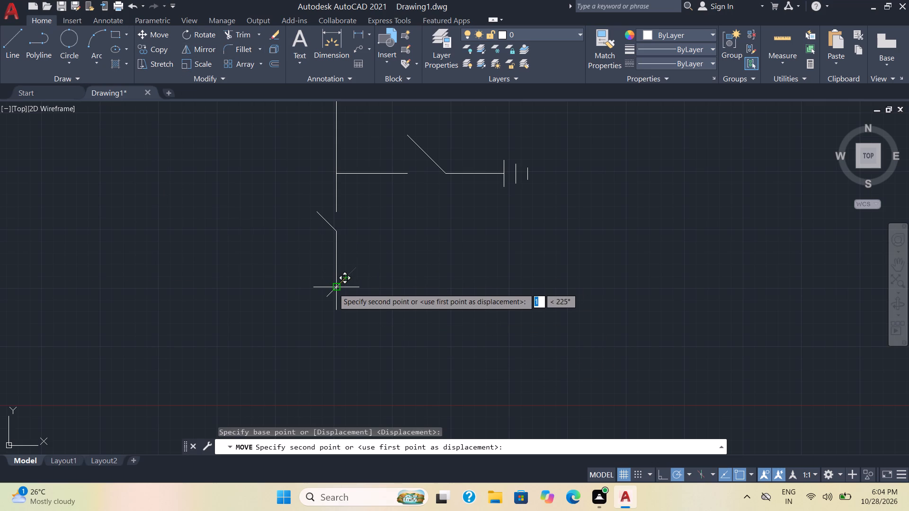
{"action": "left_click", "coordinate": [333, 288]}
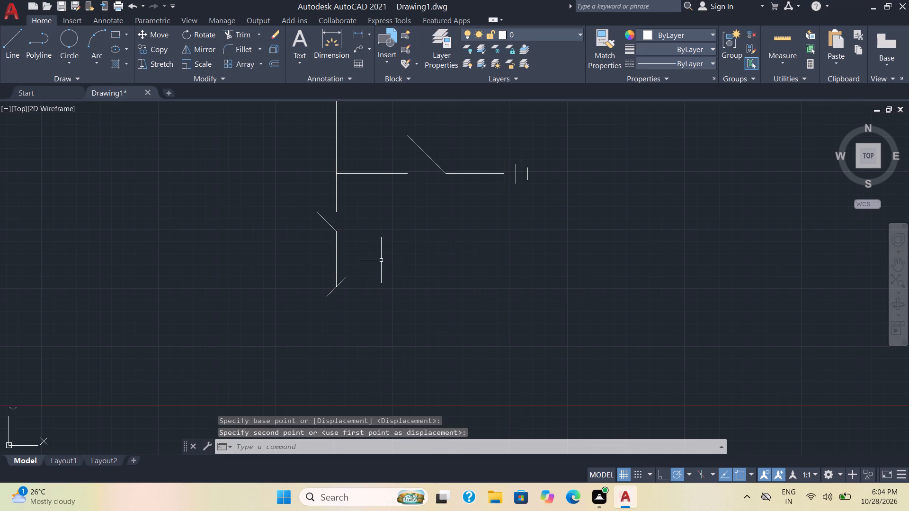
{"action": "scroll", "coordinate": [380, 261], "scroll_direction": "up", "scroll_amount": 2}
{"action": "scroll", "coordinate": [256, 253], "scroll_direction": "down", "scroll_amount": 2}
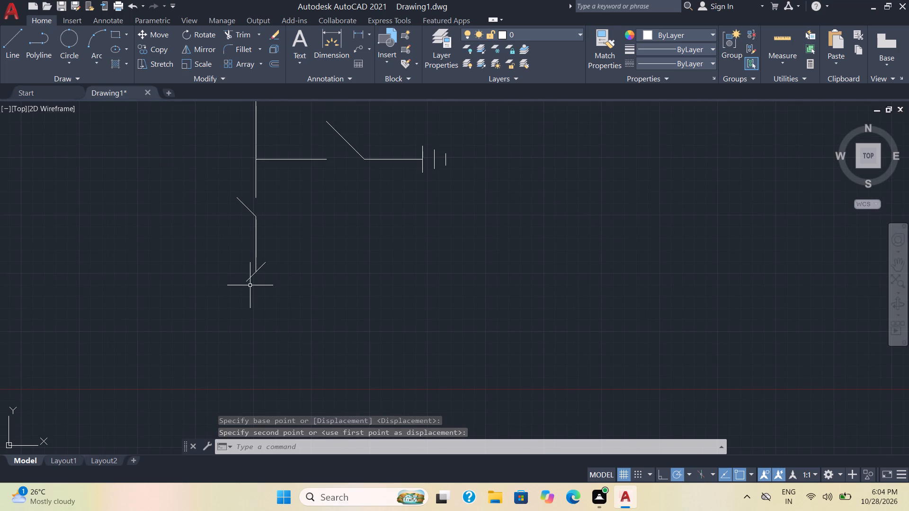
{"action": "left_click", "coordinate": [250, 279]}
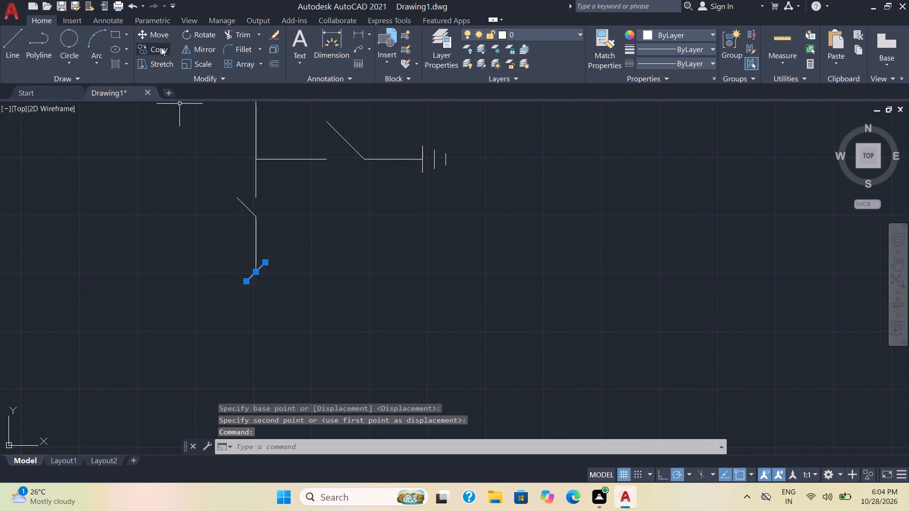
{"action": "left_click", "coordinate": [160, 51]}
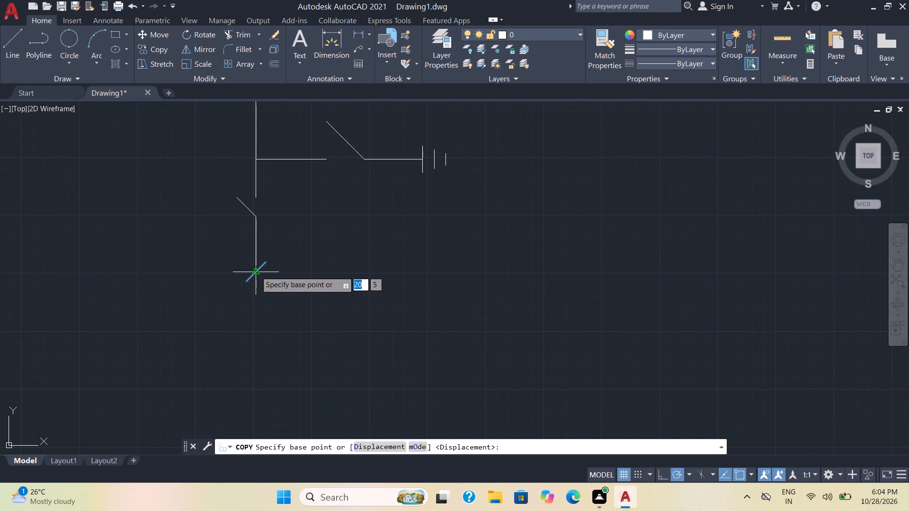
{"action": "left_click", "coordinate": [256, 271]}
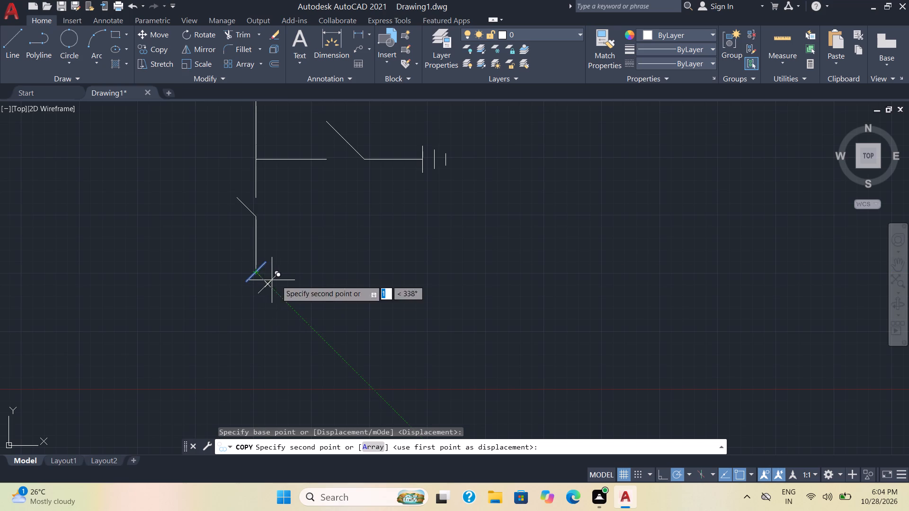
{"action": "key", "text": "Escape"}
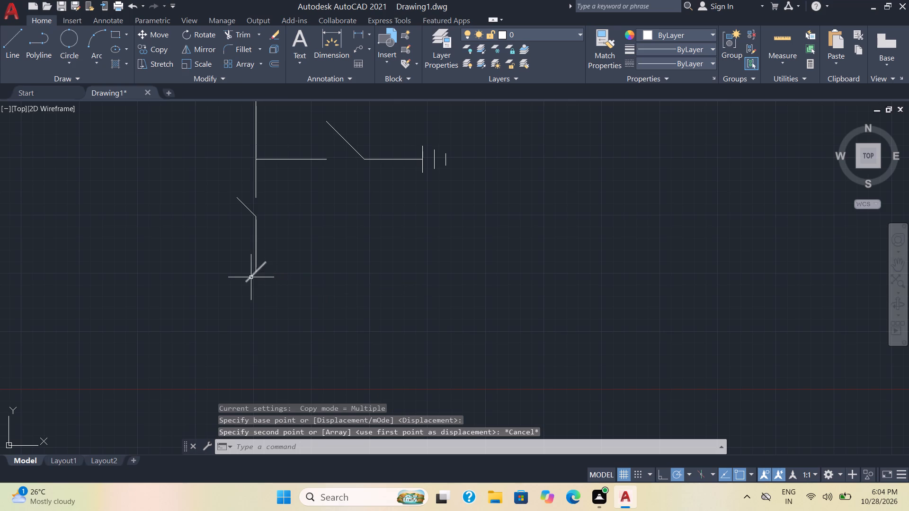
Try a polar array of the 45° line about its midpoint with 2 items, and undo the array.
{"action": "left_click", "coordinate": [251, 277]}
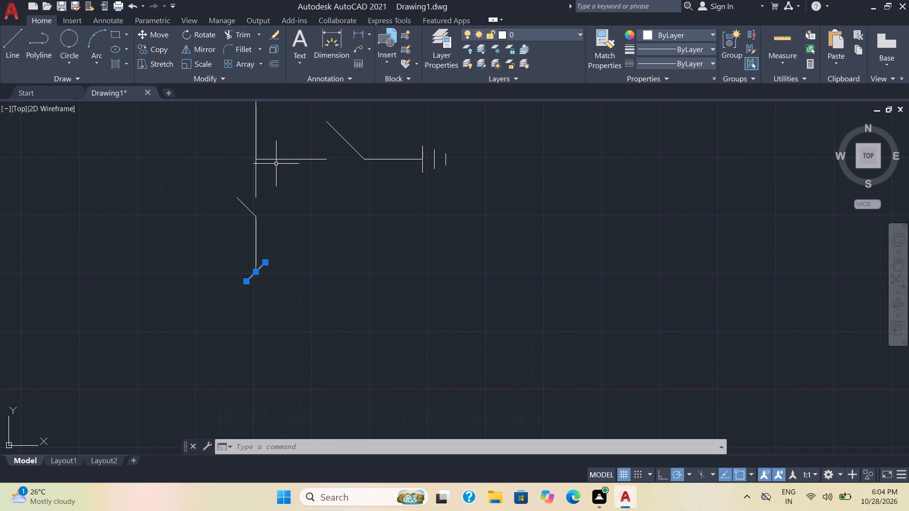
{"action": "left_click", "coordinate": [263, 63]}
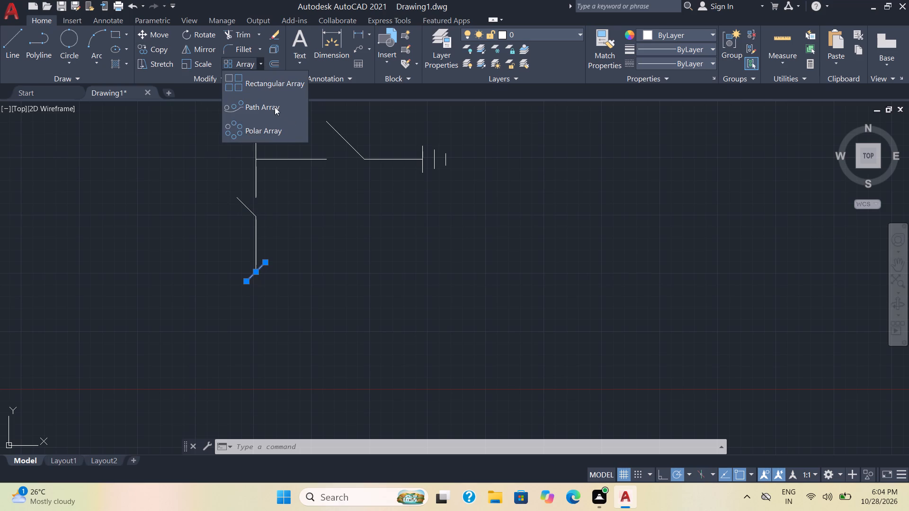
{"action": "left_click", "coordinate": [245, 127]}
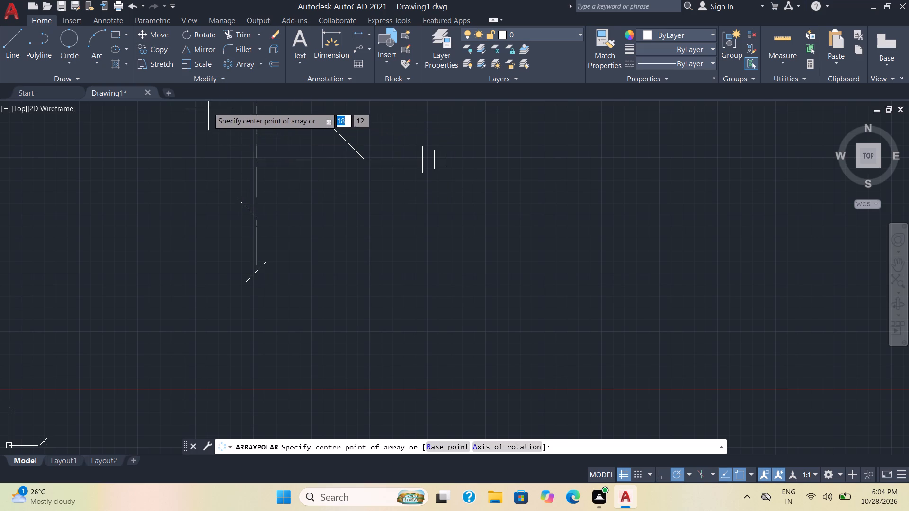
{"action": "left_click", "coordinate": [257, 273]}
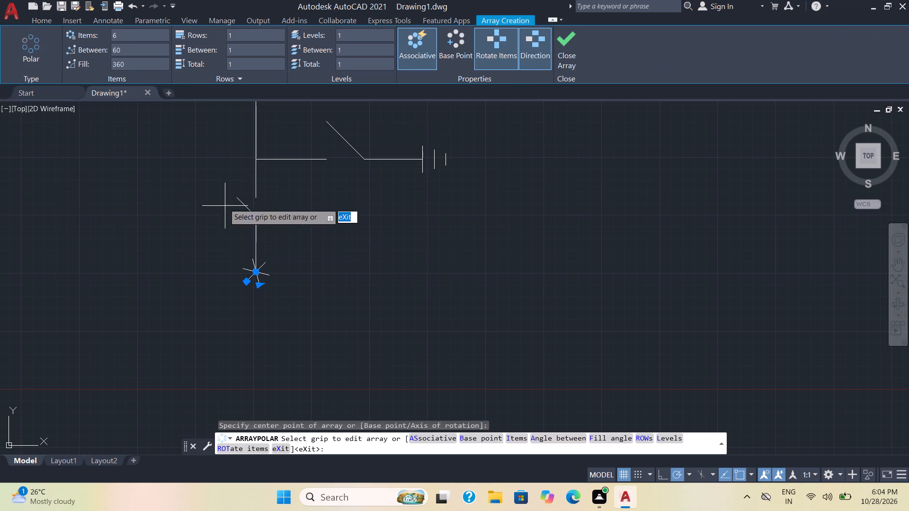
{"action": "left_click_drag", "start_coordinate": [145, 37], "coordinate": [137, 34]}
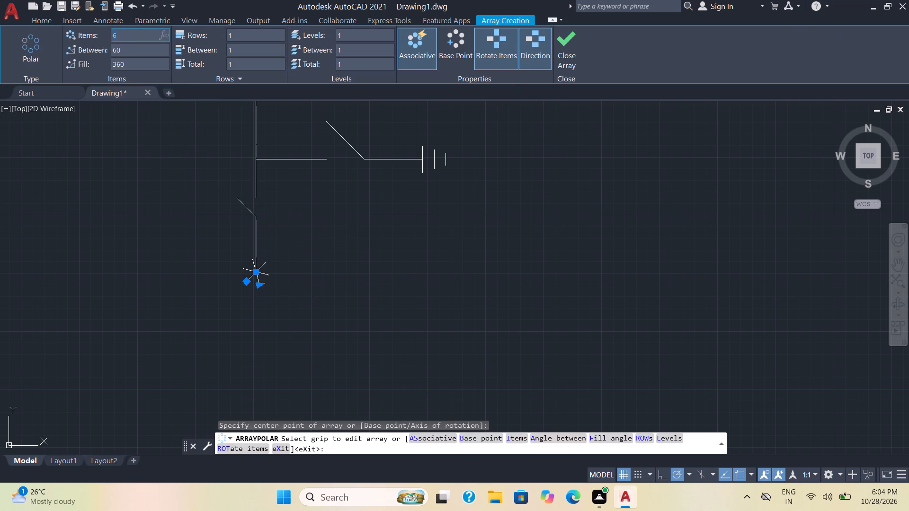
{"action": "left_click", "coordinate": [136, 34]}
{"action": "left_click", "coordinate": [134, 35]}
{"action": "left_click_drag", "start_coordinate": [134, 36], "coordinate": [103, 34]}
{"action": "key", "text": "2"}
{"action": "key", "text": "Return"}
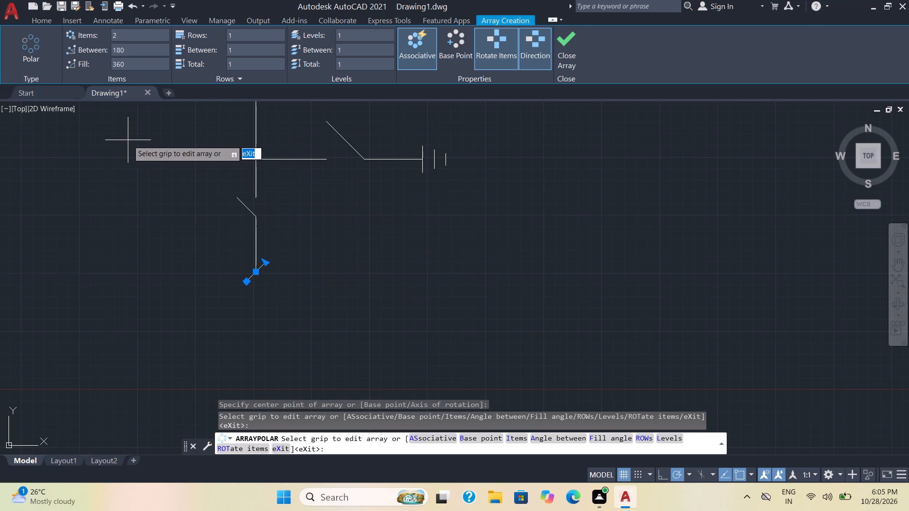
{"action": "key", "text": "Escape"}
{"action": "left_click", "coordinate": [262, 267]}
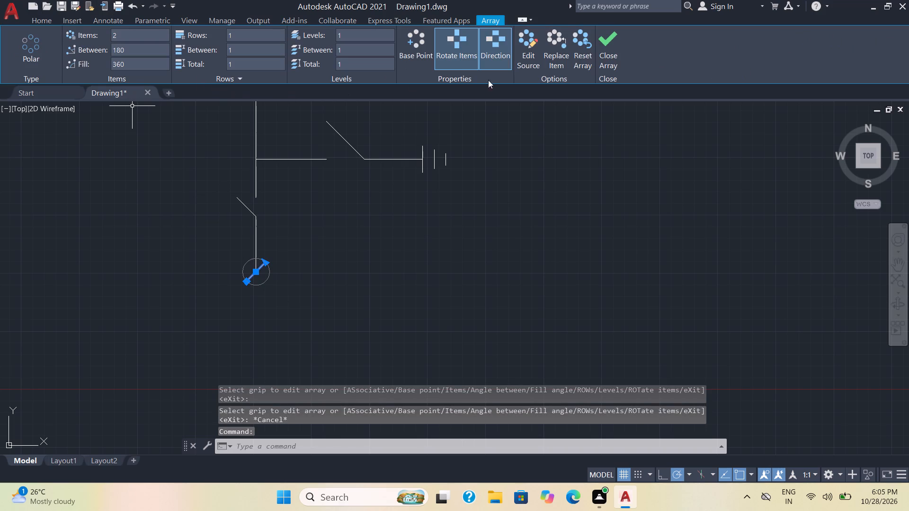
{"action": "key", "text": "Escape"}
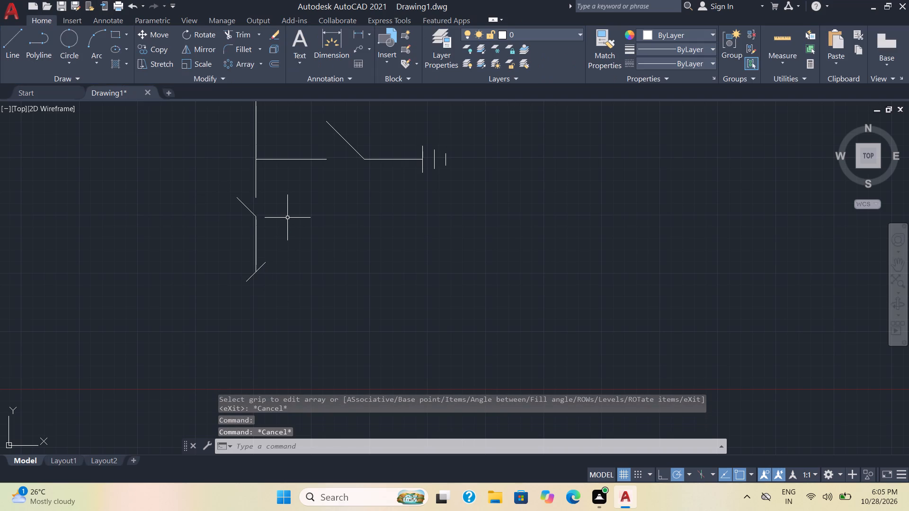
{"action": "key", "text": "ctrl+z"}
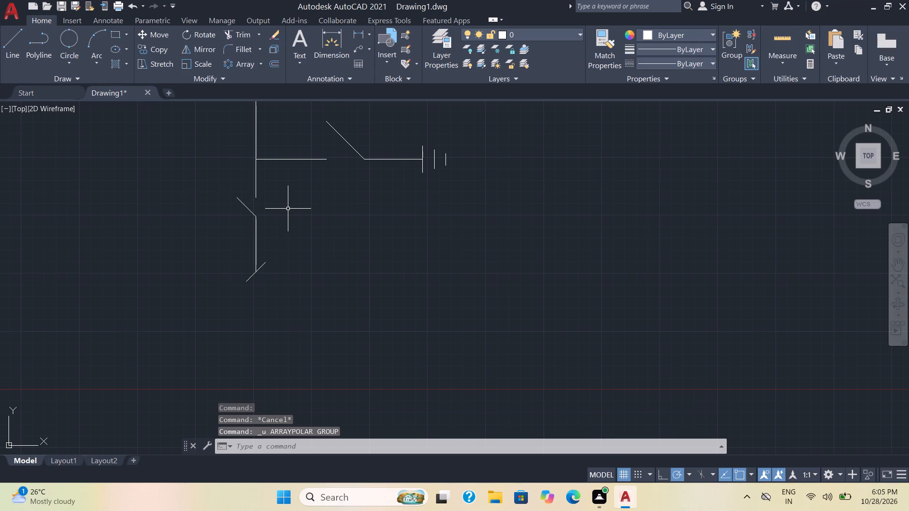
Undo the earlier copy, and copy the 45° line by its midpoint about 1 mm horizontally away from the vertical segment.
{"action": "key", "text": "ctrl+z"}
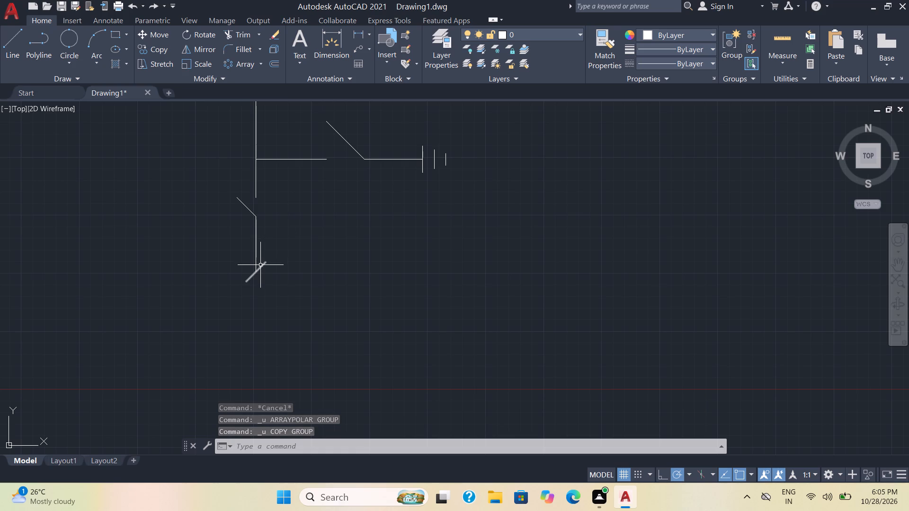
{"action": "left_click", "coordinate": [260, 265]}
{"action": "left_click", "coordinate": [146, 46]}
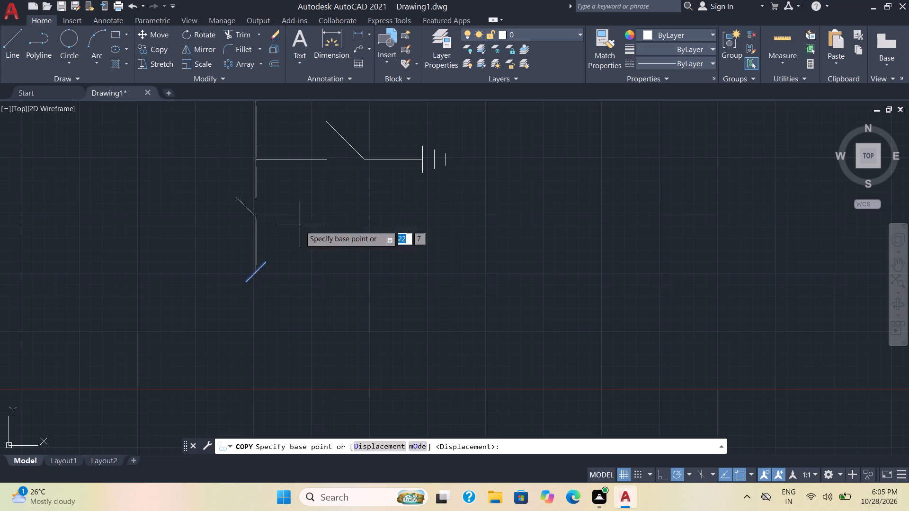
{"action": "left_click", "coordinate": [256, 269]}
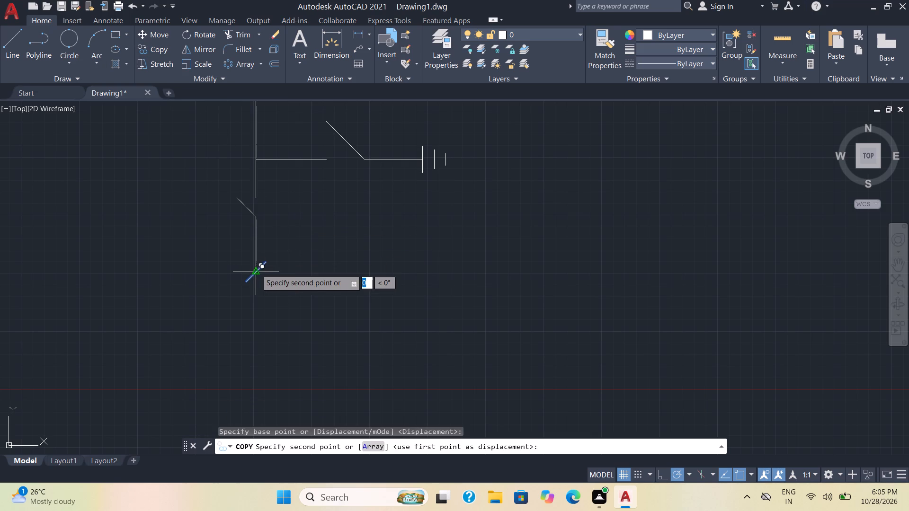
{"action": "left_click", "coordinate": [289, 273]}
{"action": "key", "text": "Escape"}
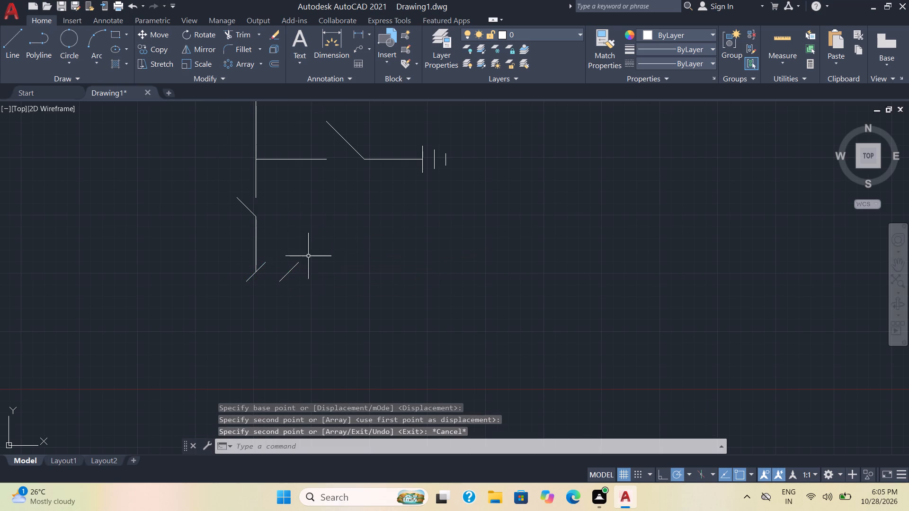
Rotate the copied diagonal line 90° about its midpoint.
{"action": "left_click", "coordinate": [294, 269]}
{"action": "key", "text": "r"}
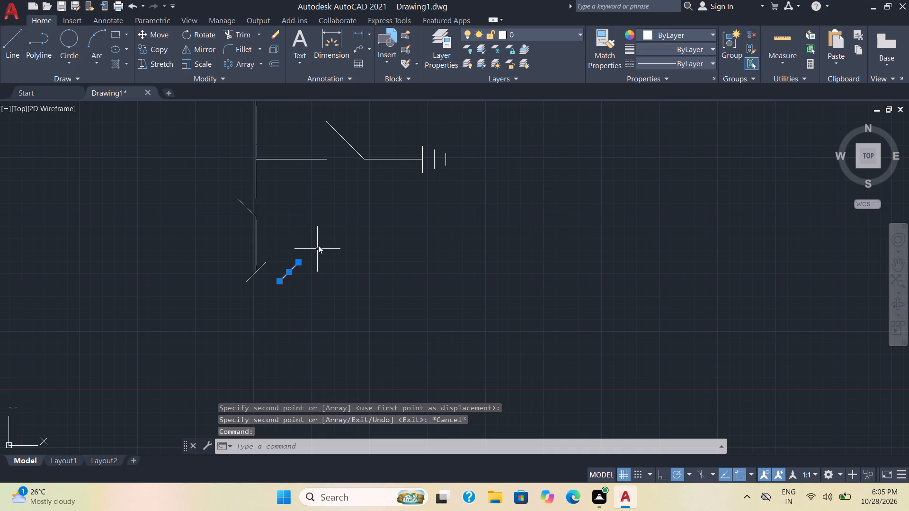
{"action": "key", "text": "o"}
{"action": "key", "text": "Return"}
{"action": "left_click", "coordinate": [287, 271]}
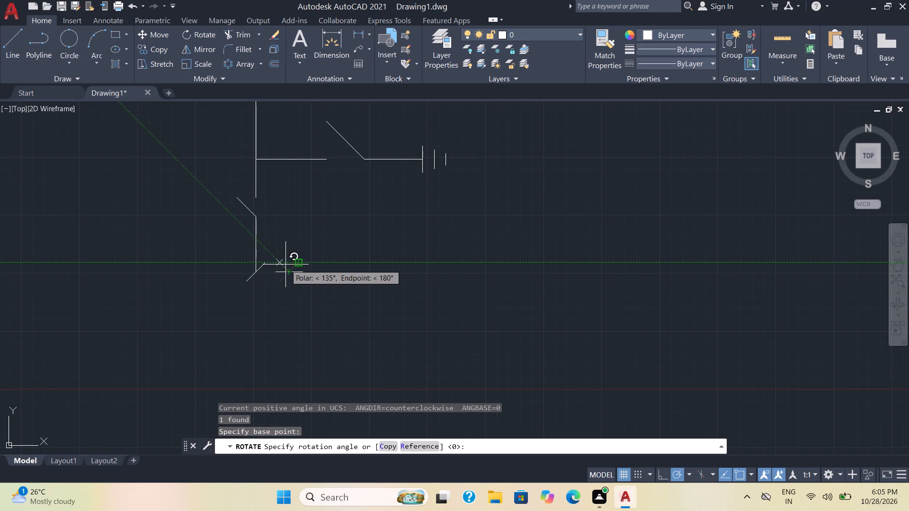
{"action": "left_click", "coordinate": [290, 267]}
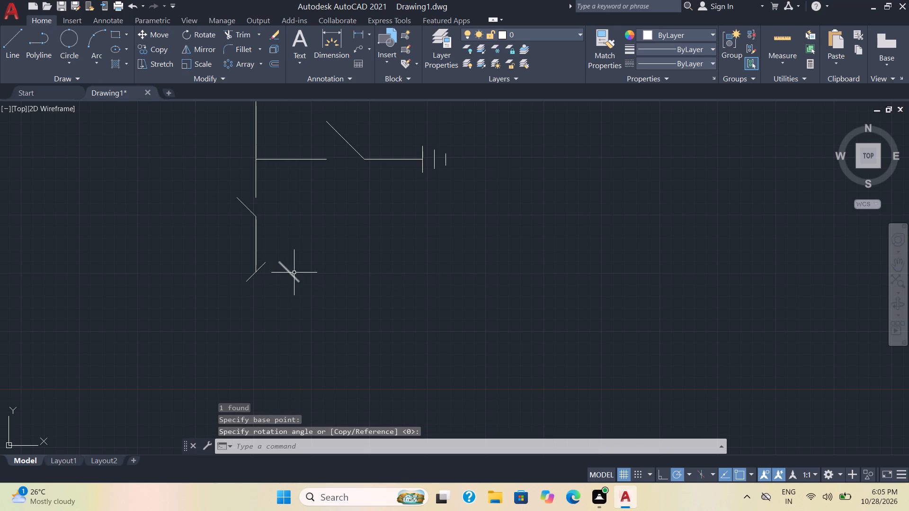
Move the rotated line by its midpoint onto the bottom end of the lower vertical segment, crossing the 45° line.
{"action": "left_click", "coordinate": [292, 274]}
{"action": "left_click", "coordinate": [143, 34]}
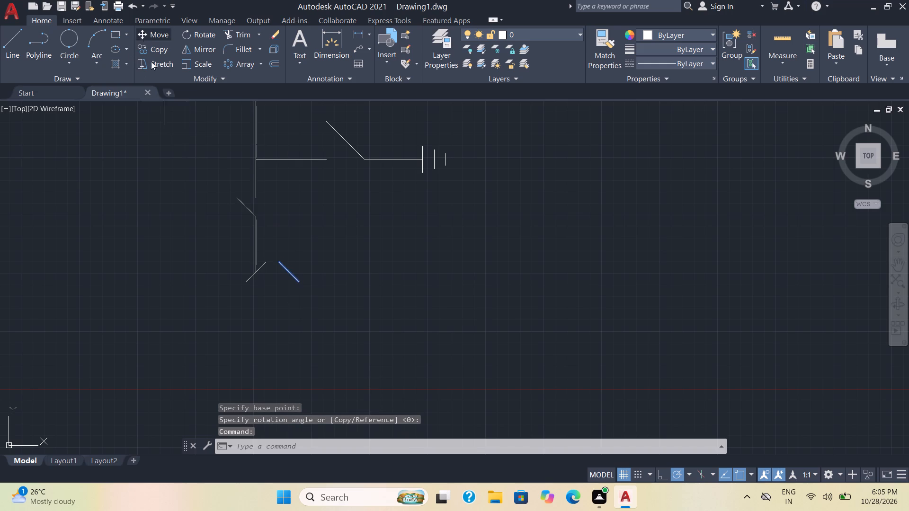
{"action": "left_click", "coordinate": [287, 271]}
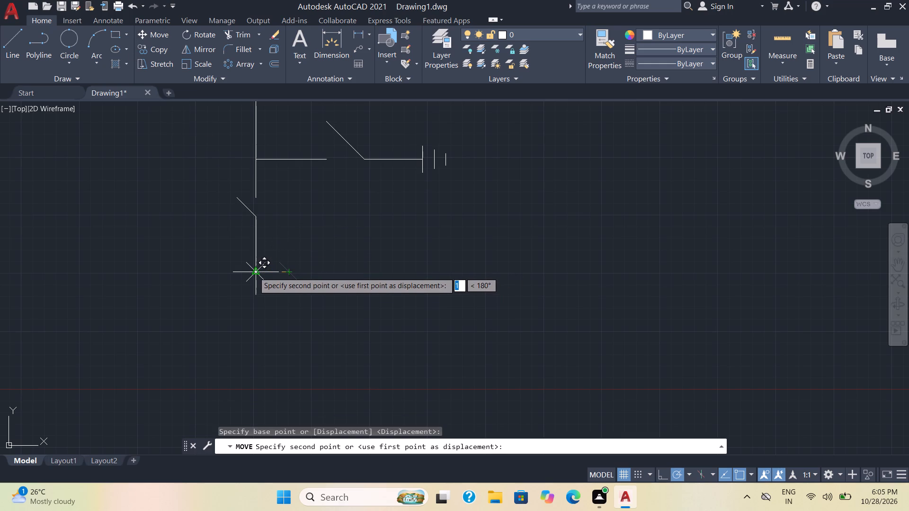
{"action": "left_click", "coordinate": [253, 271]}
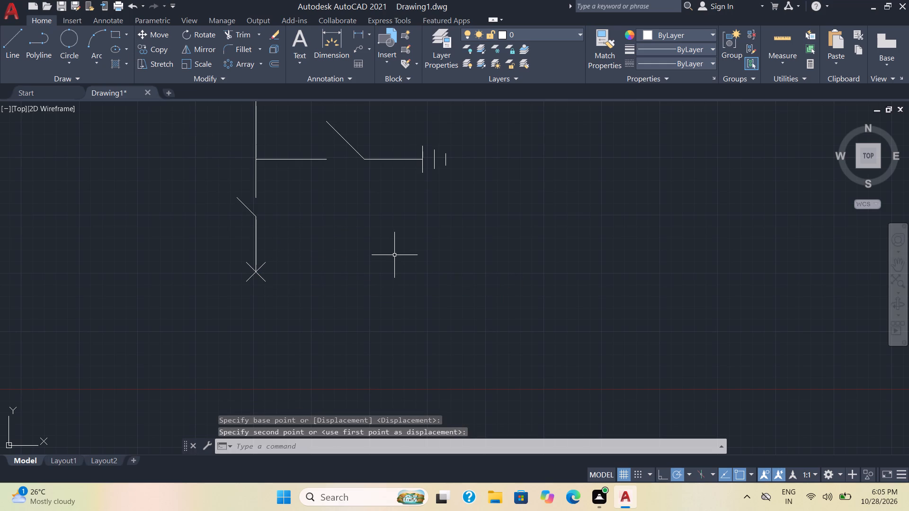
Draw a vertical line about 2 mm long, starting about 1 mm directly below the centre of the cross.
{"action": "left_click", "coordinate": [7, 42]}
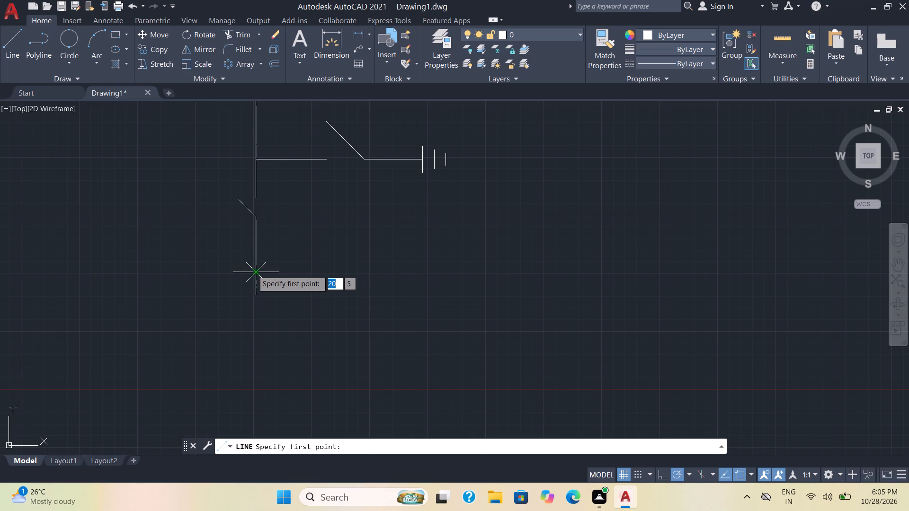
{"action": "left_click", "coordinate": [255, 297]}
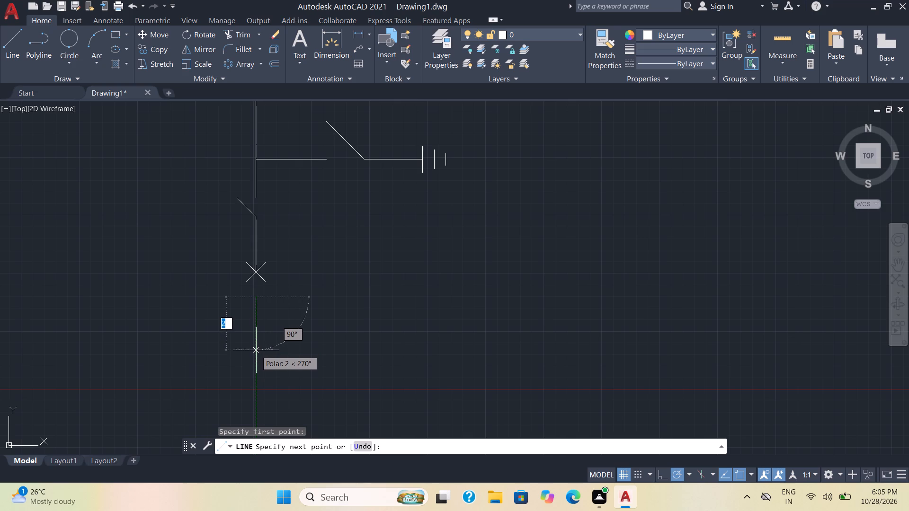
{"action": "left_click", "coordinate": [256, 350]}
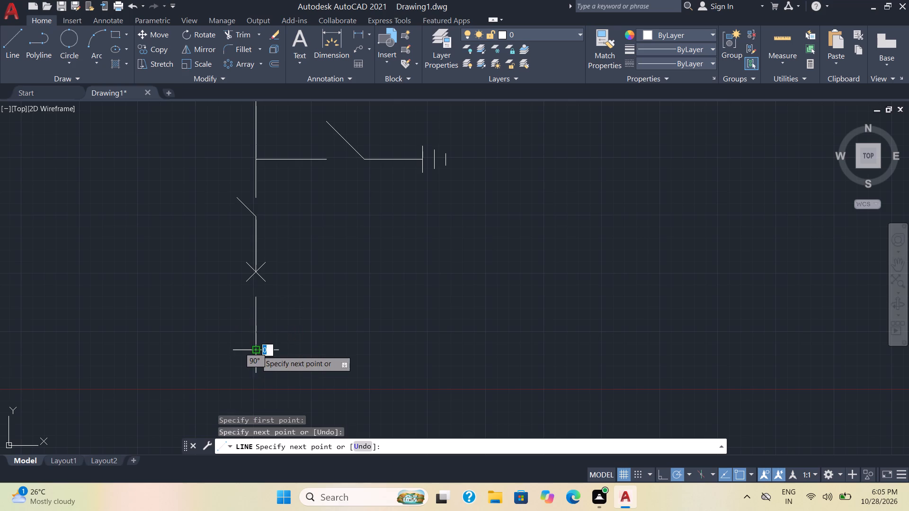
{"action": "key", "text": "Escape"}
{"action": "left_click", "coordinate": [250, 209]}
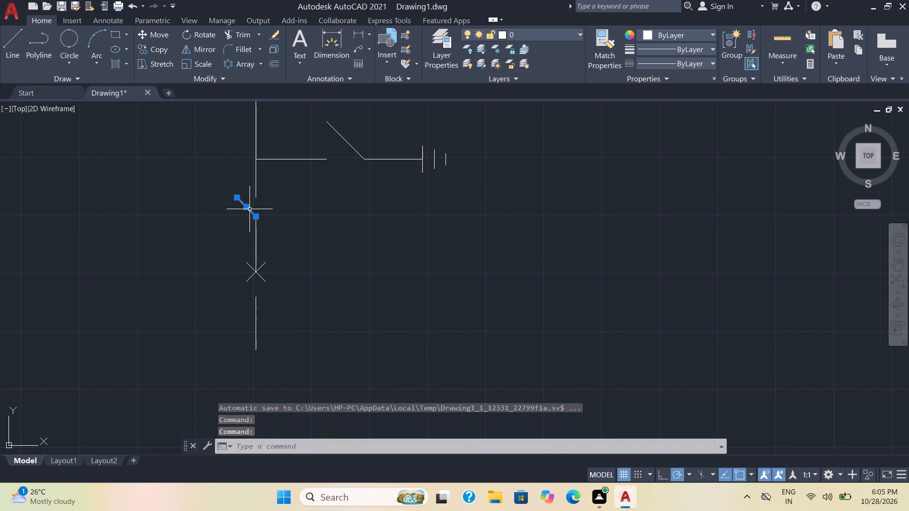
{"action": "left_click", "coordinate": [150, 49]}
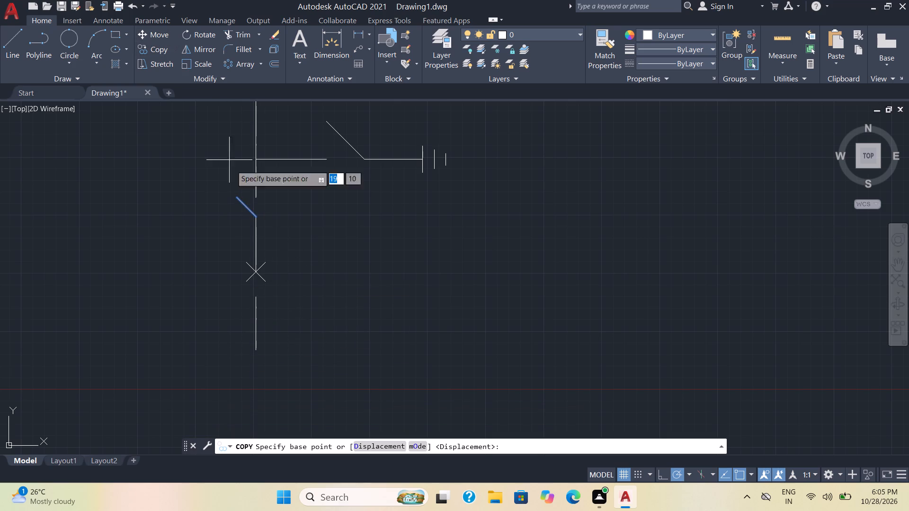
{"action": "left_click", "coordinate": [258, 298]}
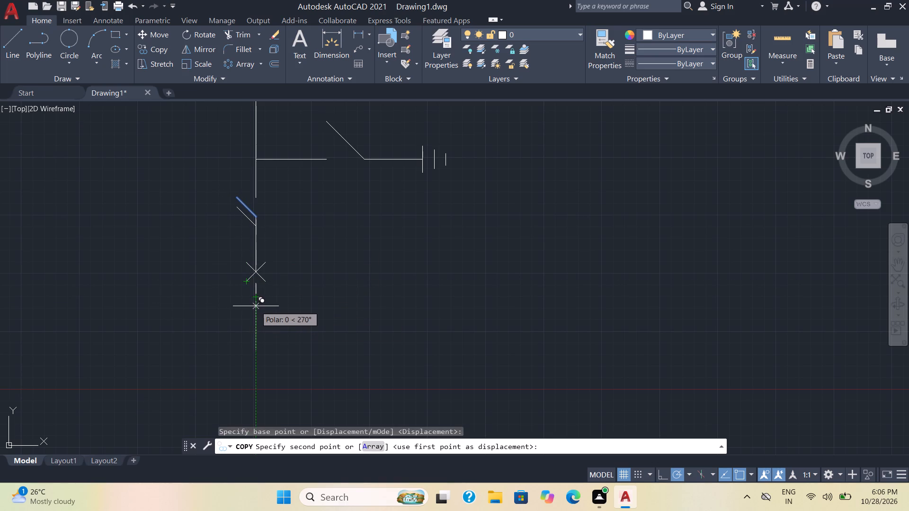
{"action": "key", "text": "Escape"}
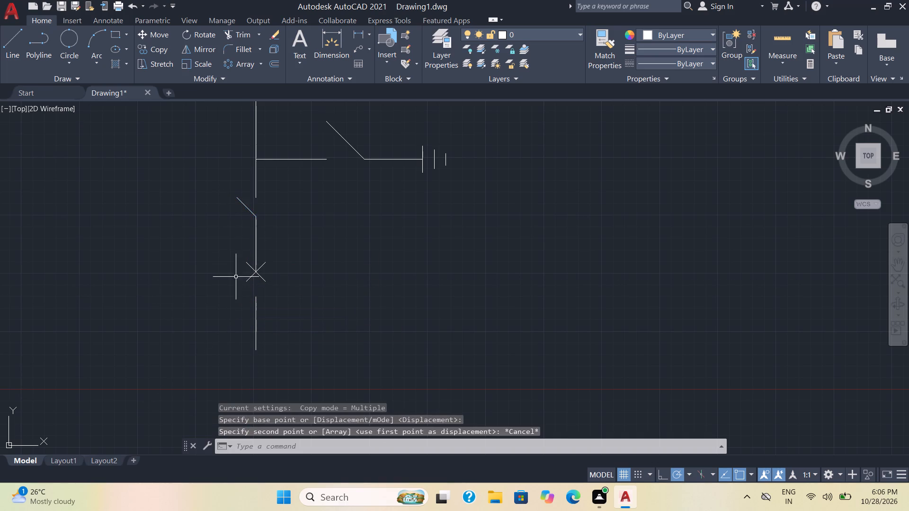
Copy the 135° switch blade above the cross by its lower end onto the top end of the new vertical line.
{"action": "left_click", "coordinate": [249, 210]}
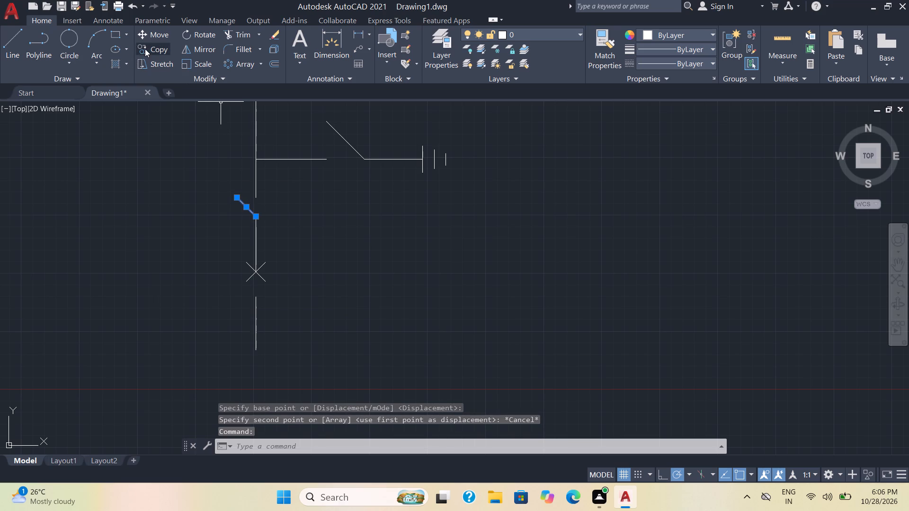
{"action": "left_click", "coordinate": [145, 49]}
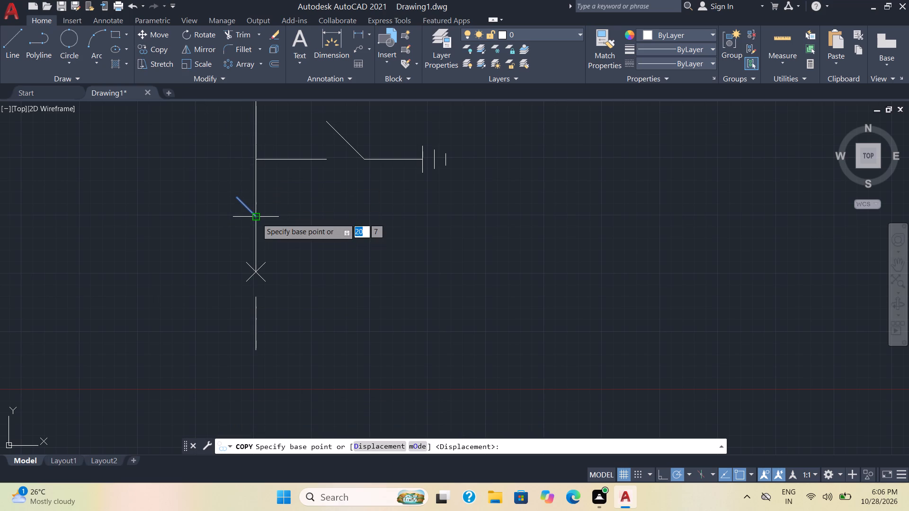
{"action": "left_click", "coordinate": [257, 218]}
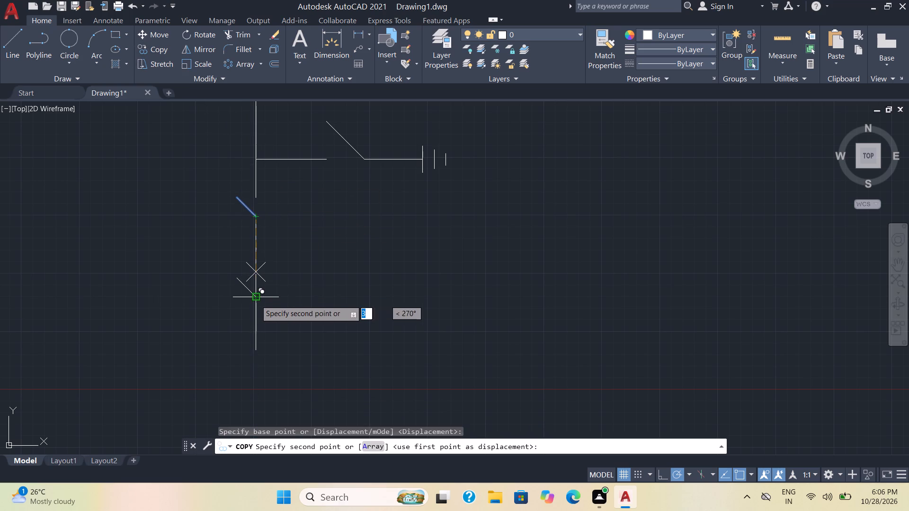
{"action": "left_click", "coordinate": [257, 298]}
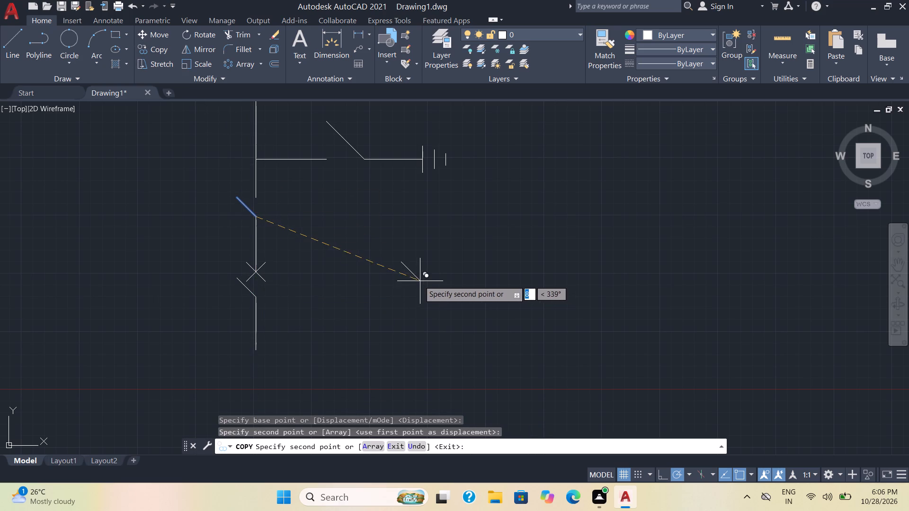
{"action": "key", "text": "Escape"}
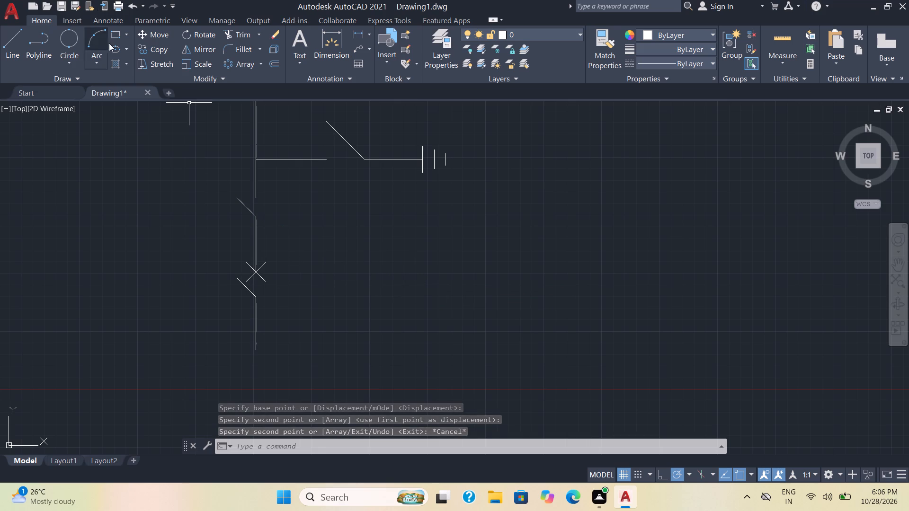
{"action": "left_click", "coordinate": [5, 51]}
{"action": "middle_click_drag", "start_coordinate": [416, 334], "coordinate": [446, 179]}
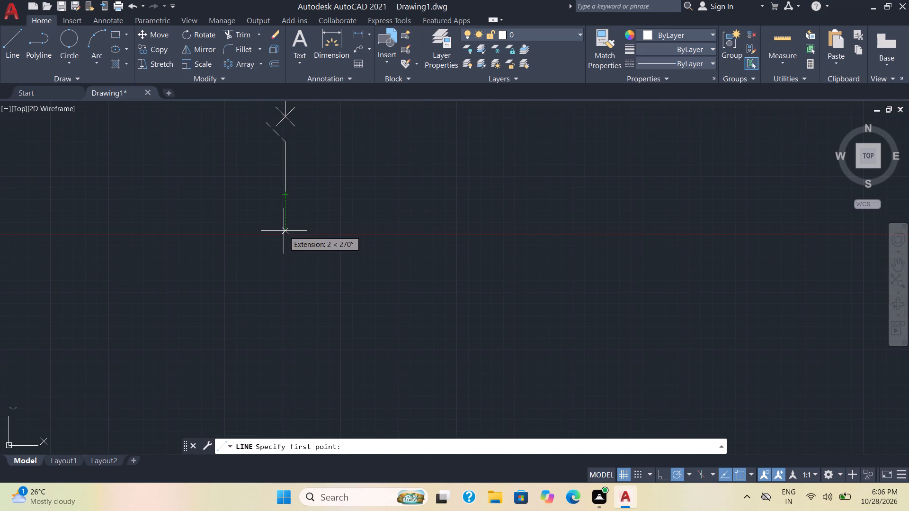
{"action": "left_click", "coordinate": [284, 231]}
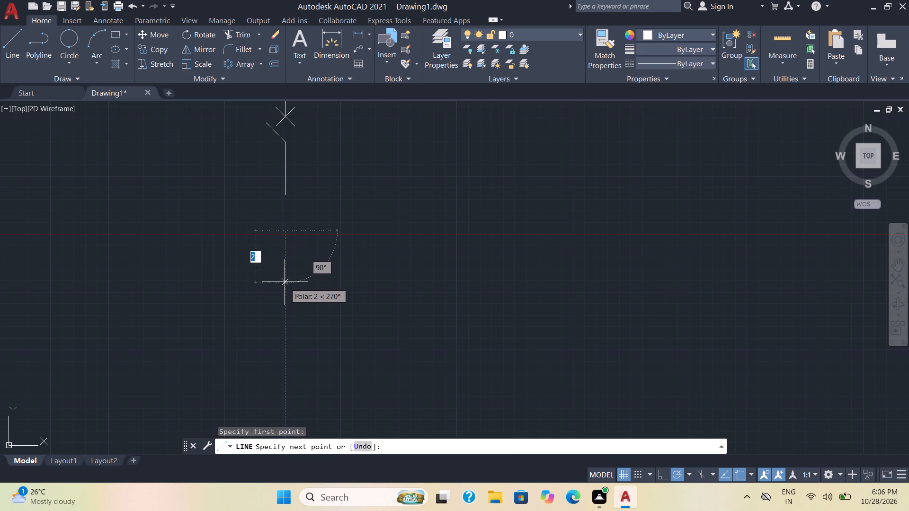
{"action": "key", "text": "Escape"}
Copy the lower switch blade and its vertical line about 3 mm straight down from the blade's lower end.
{"action": "left_click", "coordinate": [294, 172]}
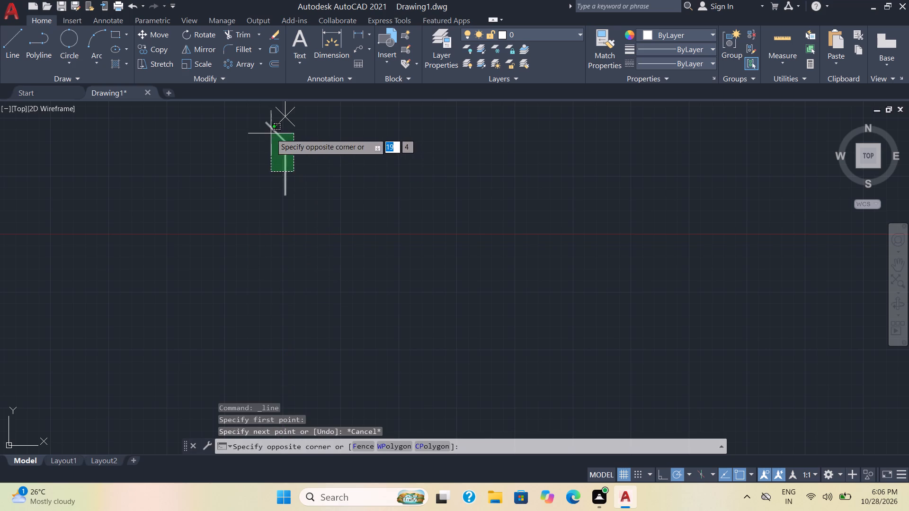
{"action": "left_click", "coordinate": [270, 133]}
{"action": "left_click", "coordinate": [152, 47]}
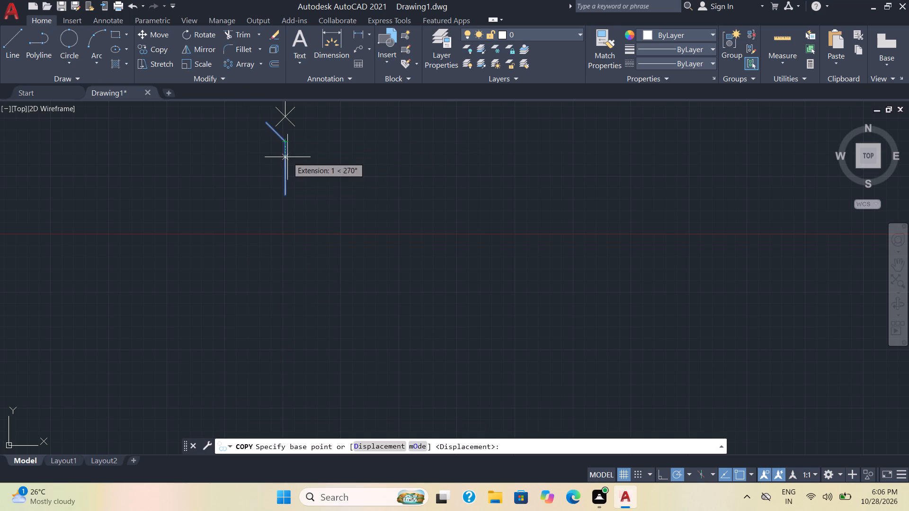
{"action": "left_click", "coordinate": [285, 145]}
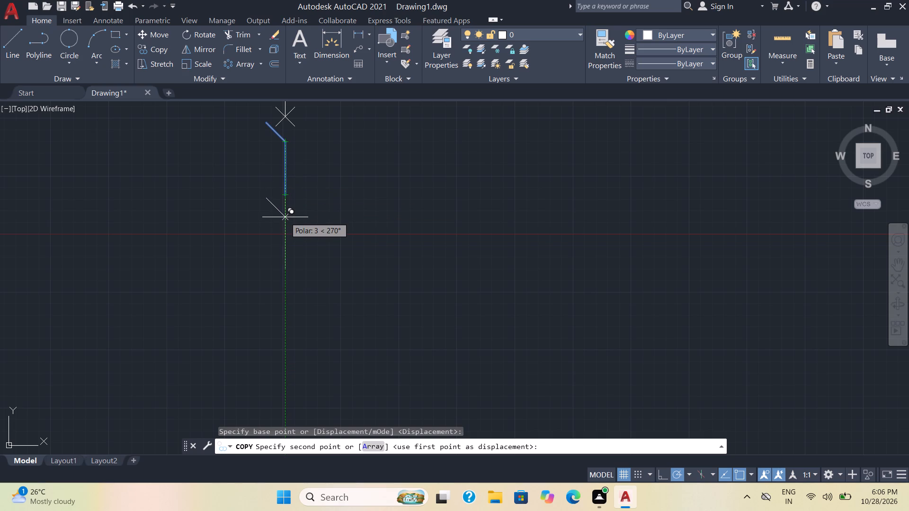
{"action": "left_click", "coordinate": [285, 217]}
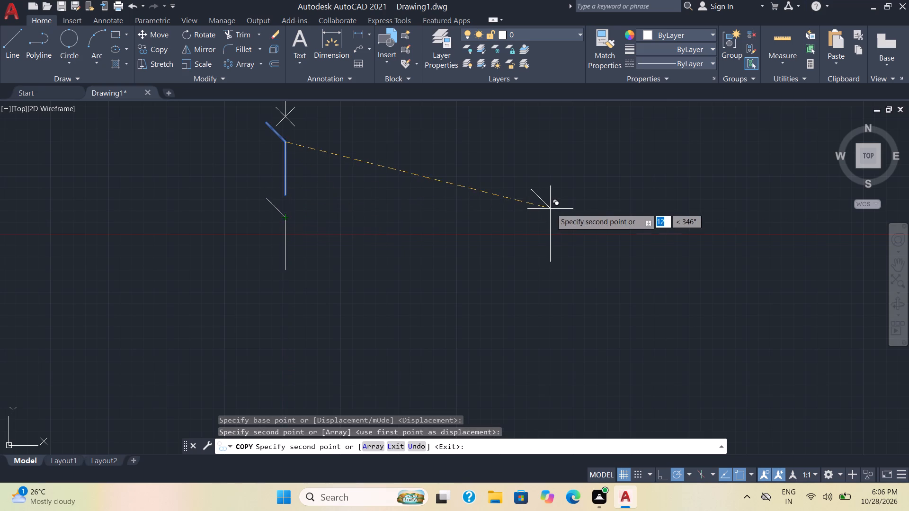
{"action": "key", "text": "Escape"}
Move the entire schematic about 55 mm at 39°, up and to the right, away from the origin.
{"action": "scroll", "coordinate": [529, 186], "scroll_direction": "down", "scroll_amount": 3}
{"action": "middle_click_drag", "start_coordinate": [526, 187], "coordinate": [433, 247]}
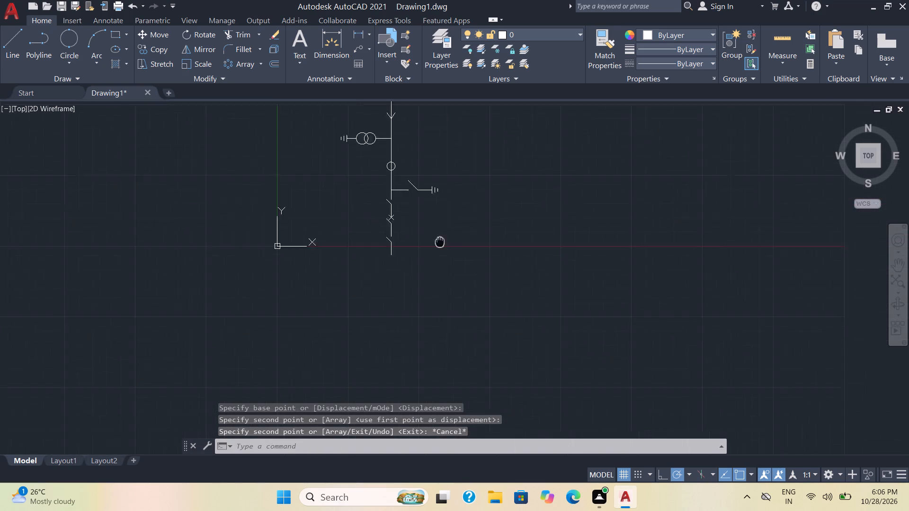
{"action": "middle_click_drag", "start_coordinate": [433, 247], "coordinate": [418, 264]}
{"action": "middle_click_drag", "start_coordinate": [466, 243], "coordinate": [442, 266]}
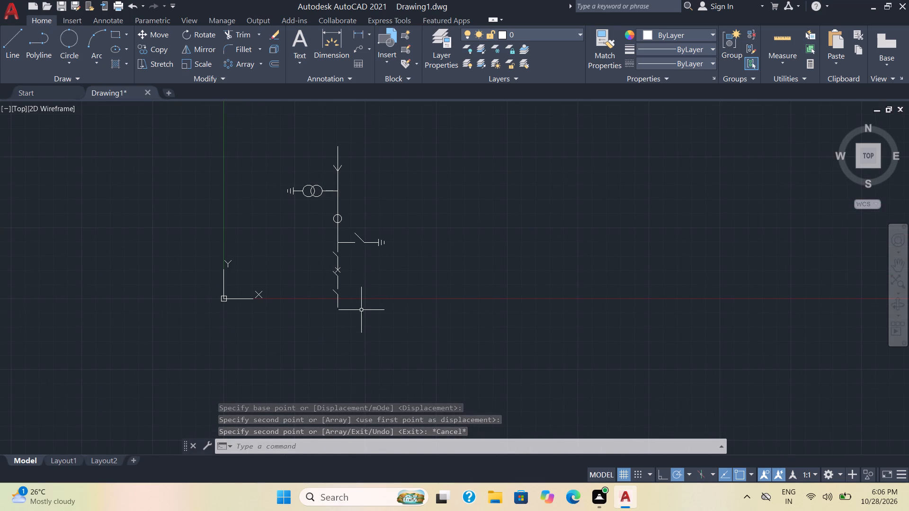
{"action": "left_click", "coordinate": [364, 331]}
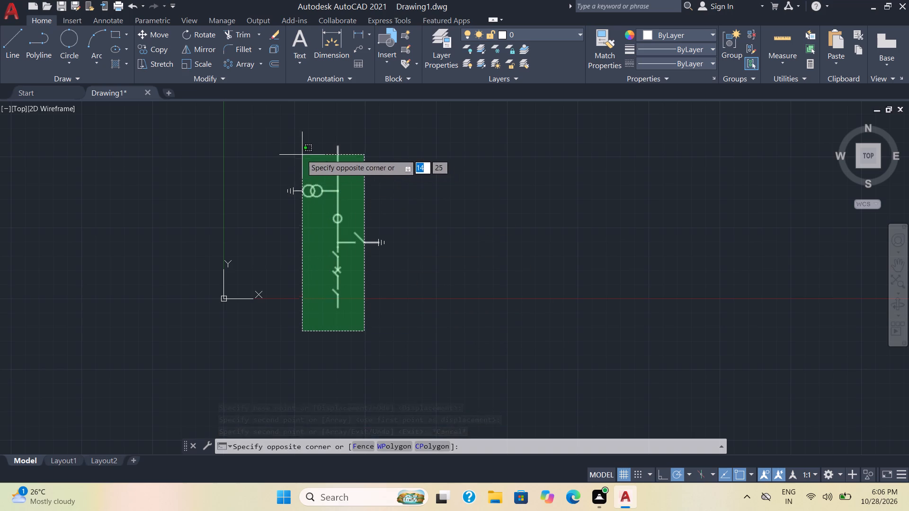
{"action": "key", "text": "Escape"}
{"action": "left_click", "coordinate": [454, 353]}
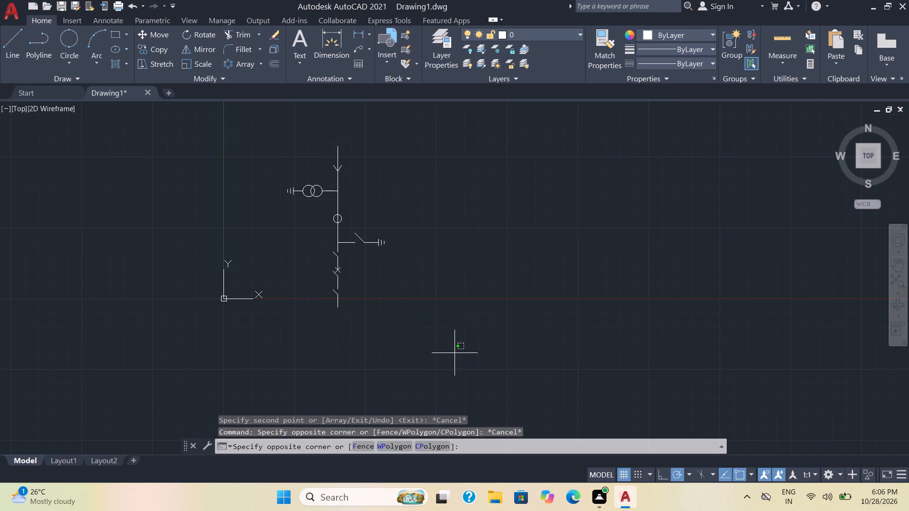
{"action": "left_click", "coordinate": [274, 138]}
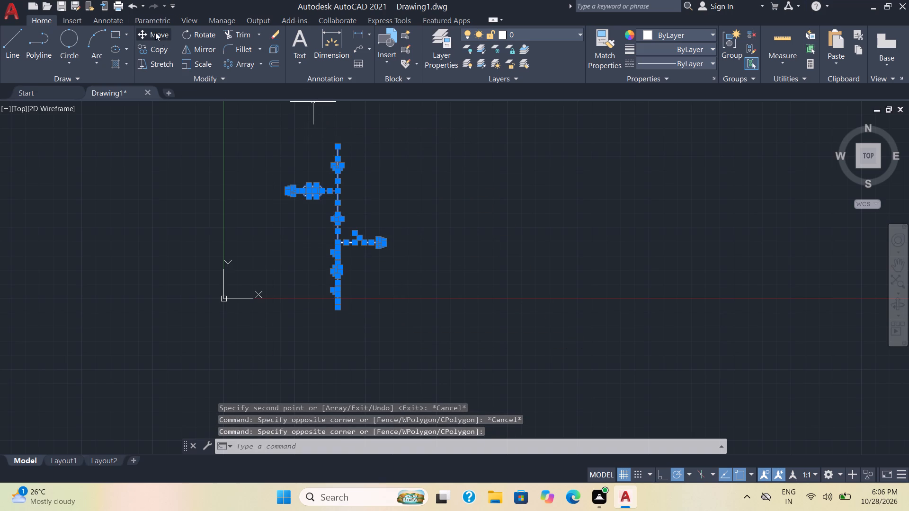
{"action": "left_click", "coordinate": [160, 32]}
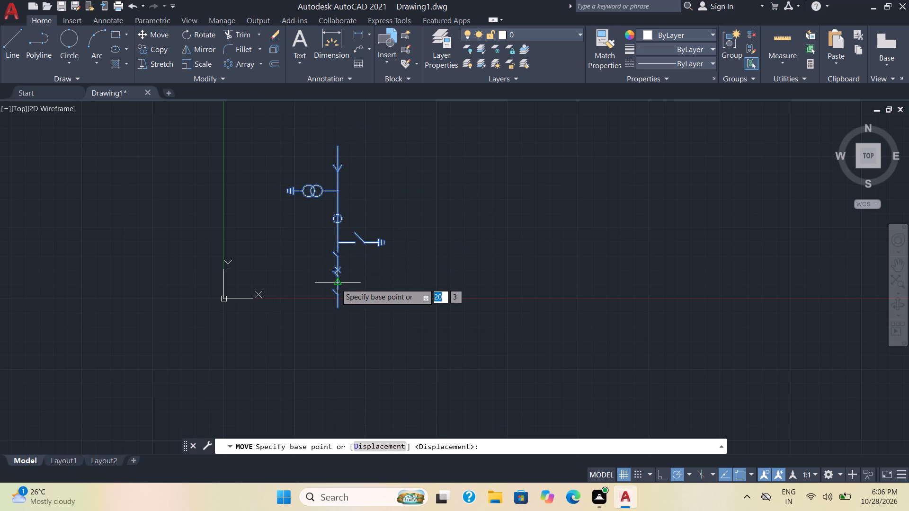
{"action": "left_click", "coordinate": [336, 284]}
{"action": "middle_click_drag", "start_coordinate": [512, 150], "coordinate": [512, 150]}
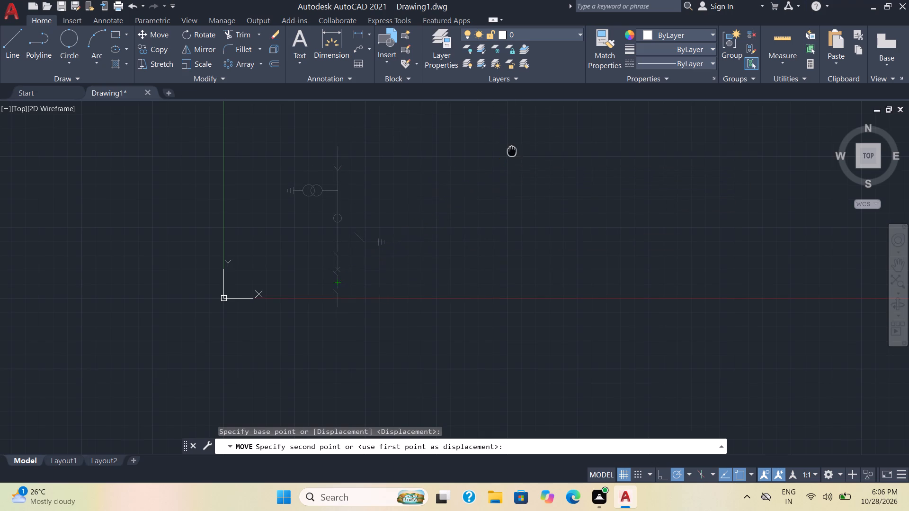
{"action": "middle_click_drag", "start_coordinate": [512, 150], "coordinate": [318, 258]}
{"action": "middle_click_drag", "start_coordinate": [392, 197], "coordinate": [319, 293]}
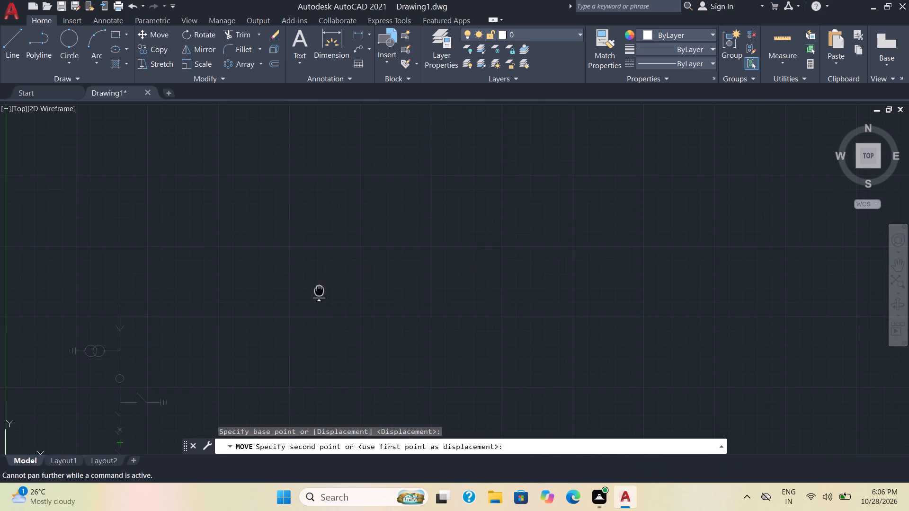
{"action": "middle_click_drag", "start_coordinate": [319, 293], "coordinate": [320, 294]}
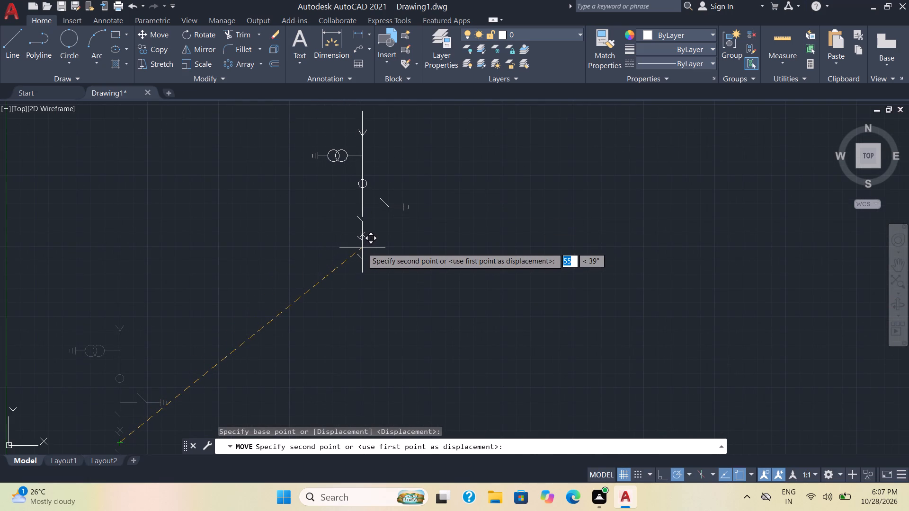
{"action": "left_click", "coordinate": [359, 249]}
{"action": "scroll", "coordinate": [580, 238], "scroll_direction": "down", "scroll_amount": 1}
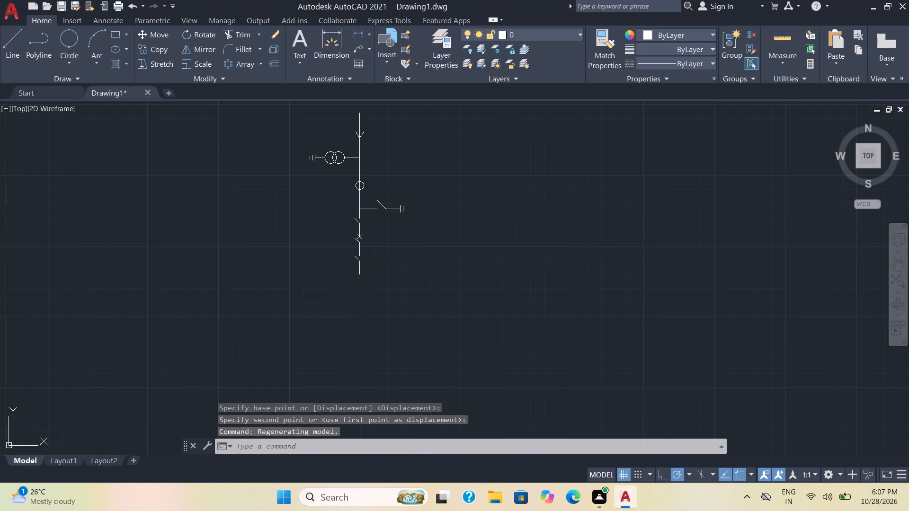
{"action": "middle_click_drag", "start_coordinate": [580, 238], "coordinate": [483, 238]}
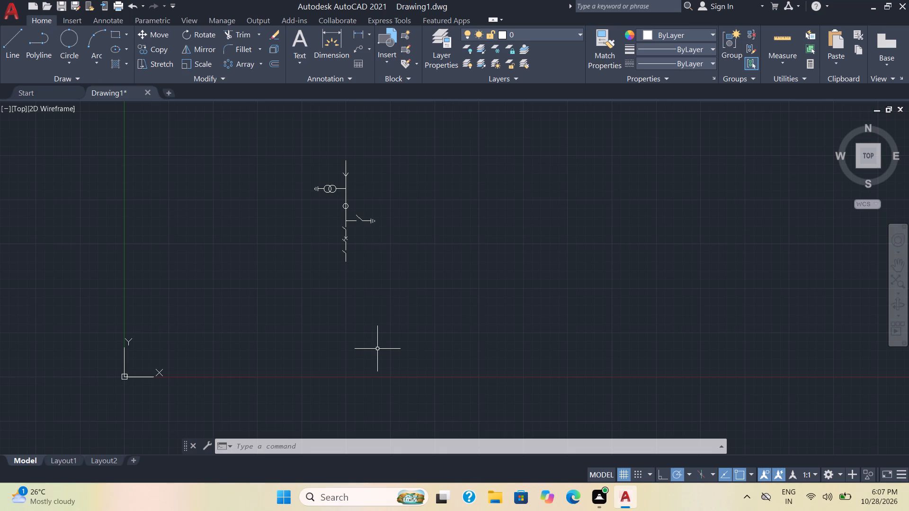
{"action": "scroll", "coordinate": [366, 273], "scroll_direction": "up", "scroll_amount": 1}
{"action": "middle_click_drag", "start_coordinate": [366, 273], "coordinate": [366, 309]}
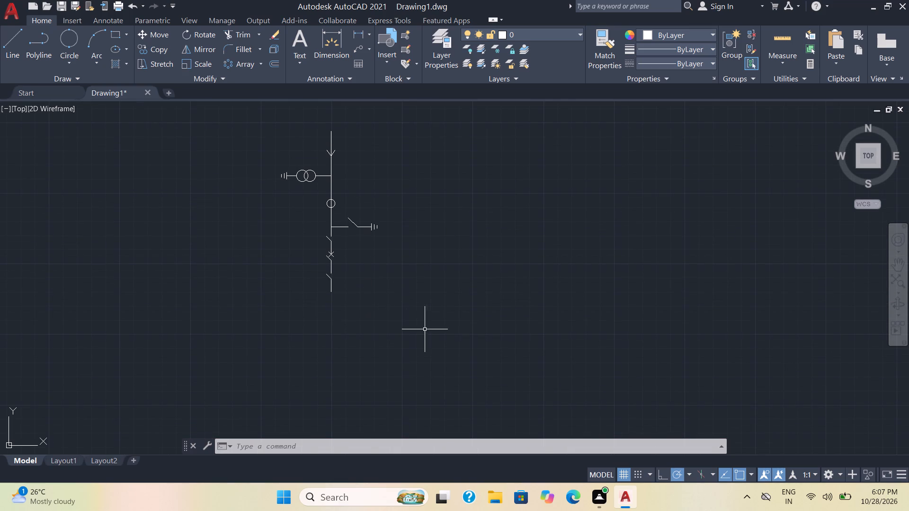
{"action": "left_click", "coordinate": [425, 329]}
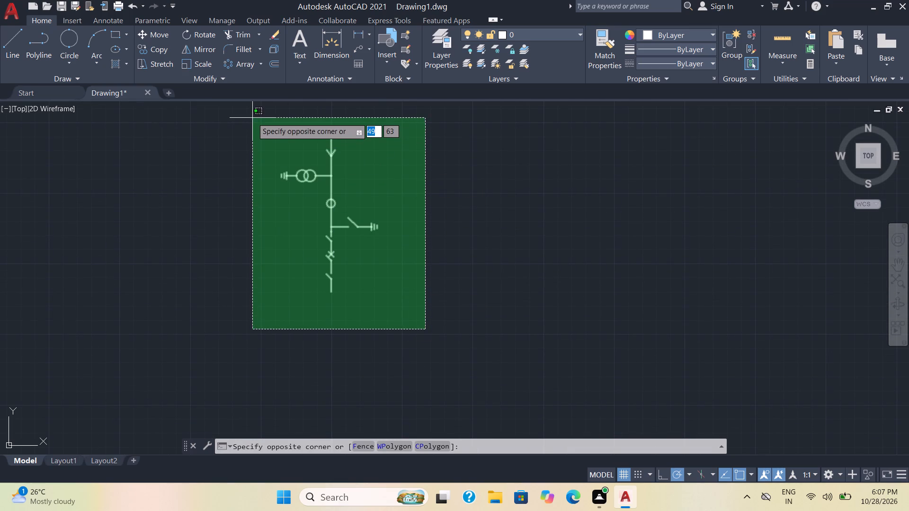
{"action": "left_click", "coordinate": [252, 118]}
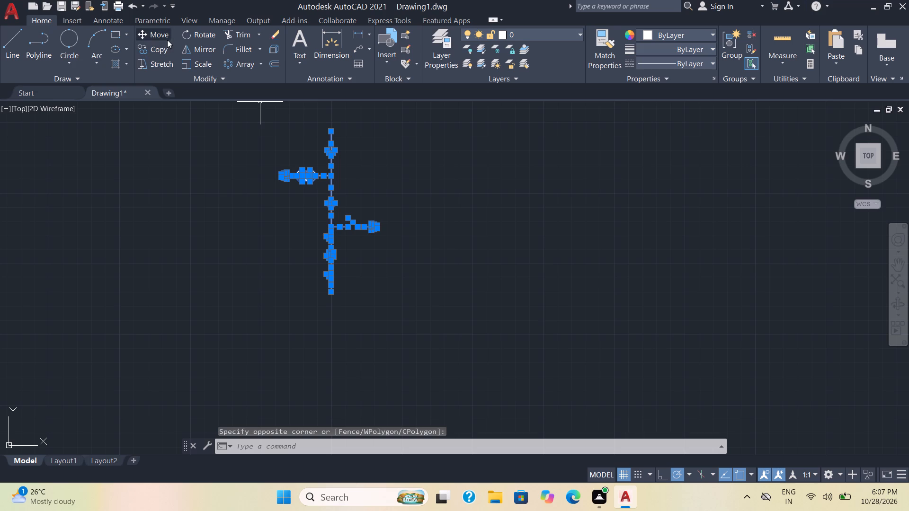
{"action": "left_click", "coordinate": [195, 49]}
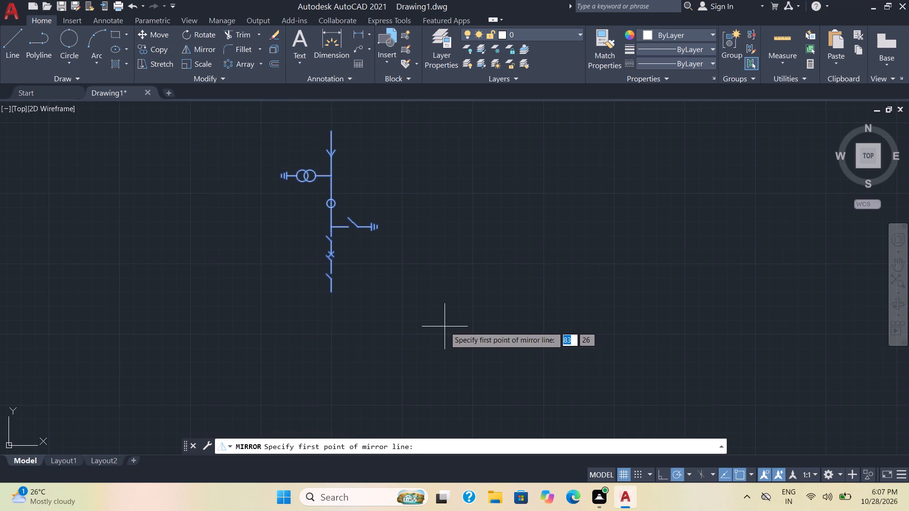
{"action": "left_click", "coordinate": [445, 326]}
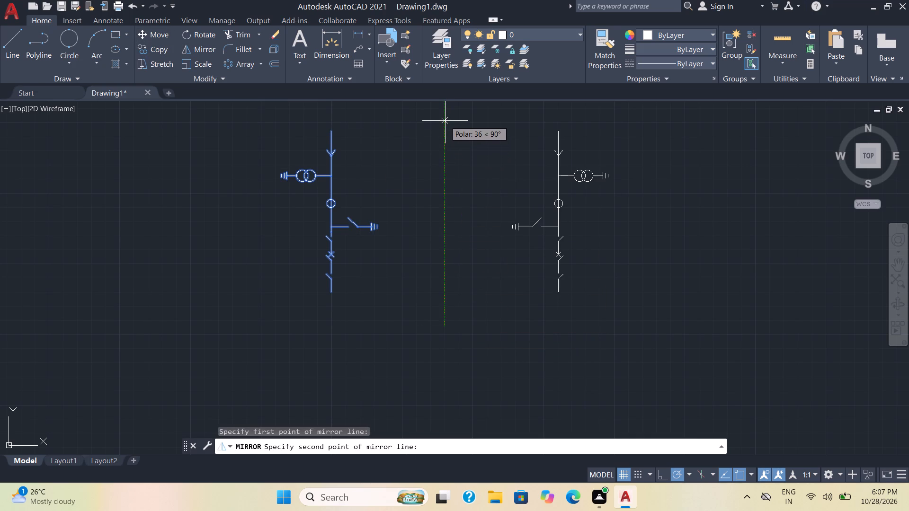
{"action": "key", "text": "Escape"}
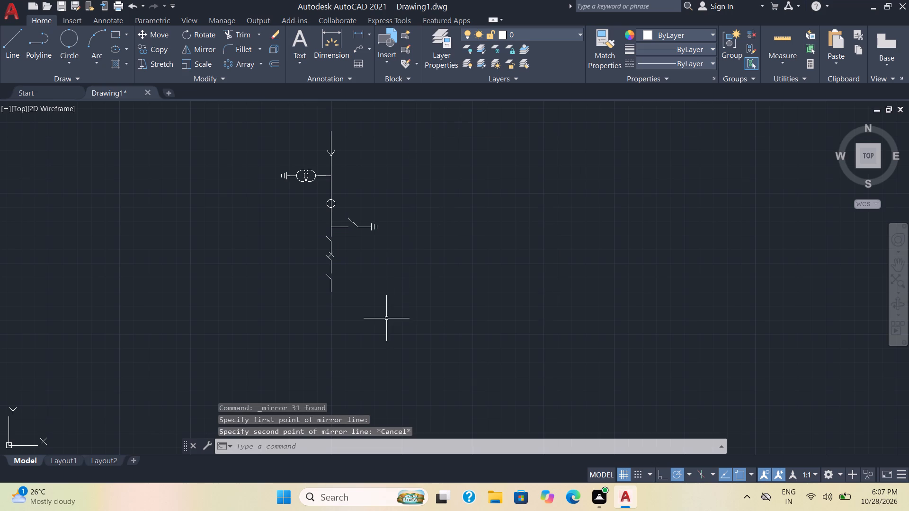
Mirror the whole schematic about a vertical line just right of its switched side branch, keeping the source objects.
{"action": "left_click", "coordinate": [390, 317]}
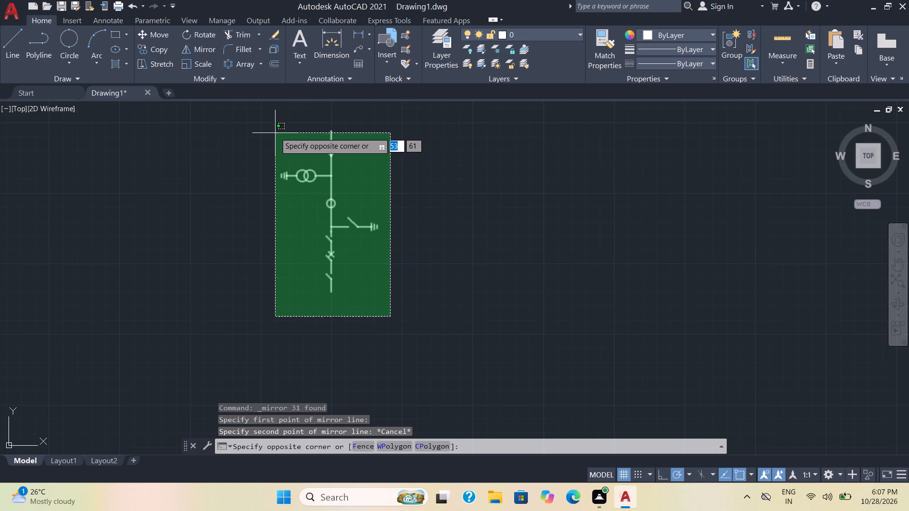
{"action": "left_click", "coordinate": [269, 120]}
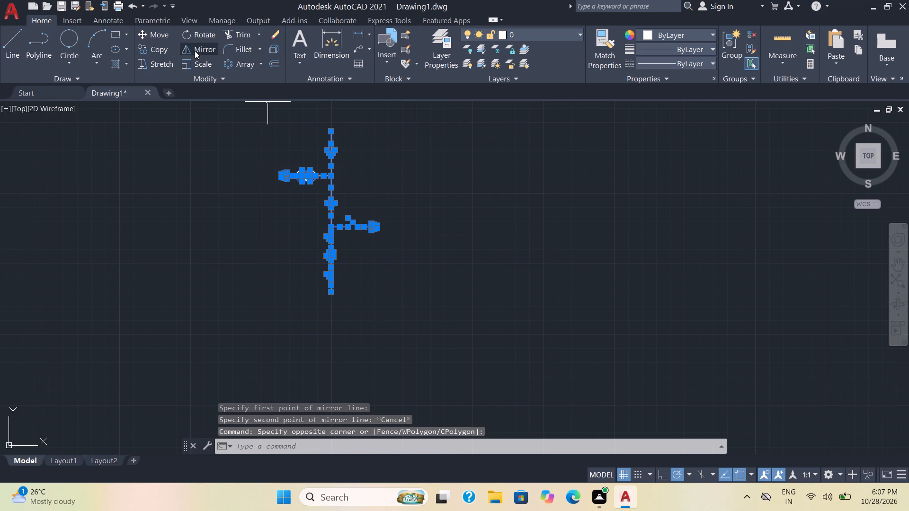
{"action": "left_click", "coordinate": [195, 51]}
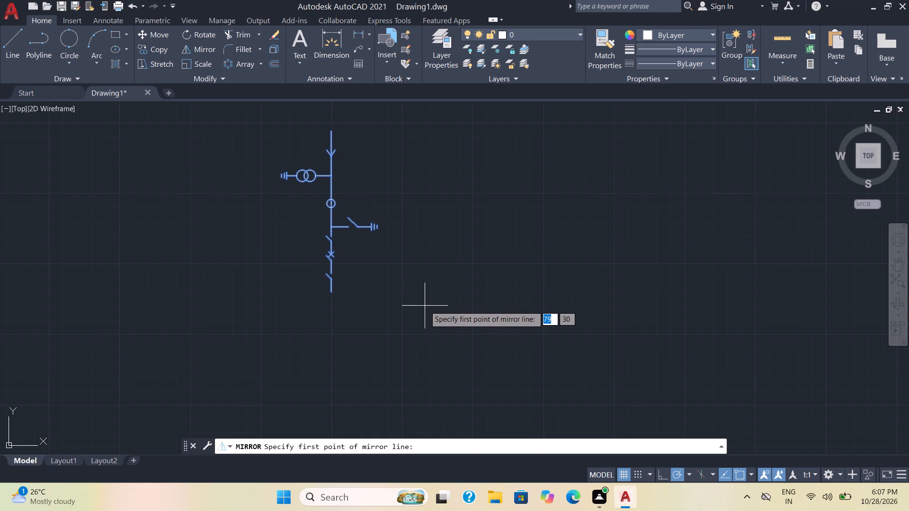
{"action": "left_click", "coordinate": [413, 306]}
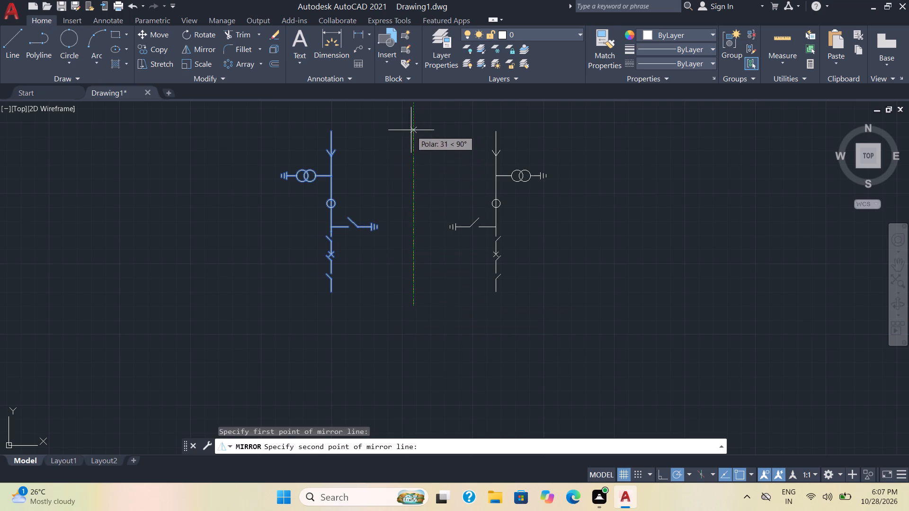
{"action": "left_click", "coordinate": [411, 130]}
{"action": "left_click_drag", "start_coordinate": [443, 169], "coordinate": [411, 130]}
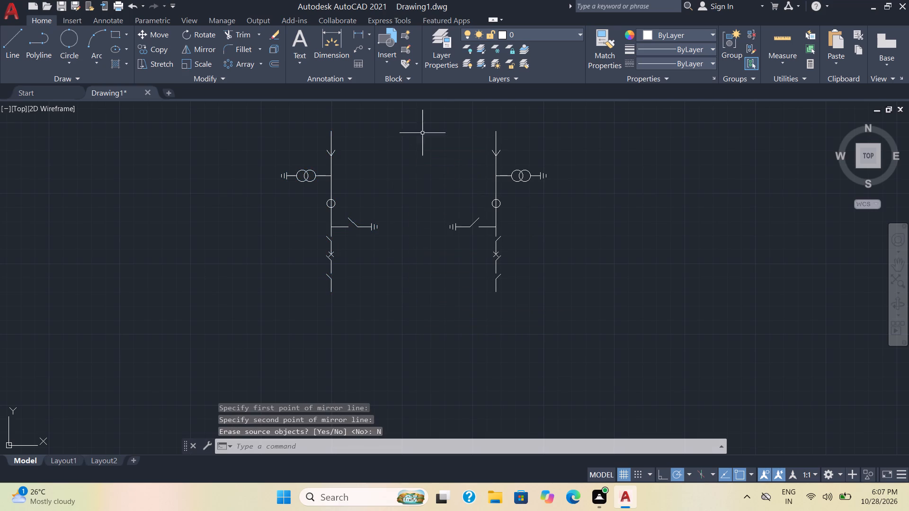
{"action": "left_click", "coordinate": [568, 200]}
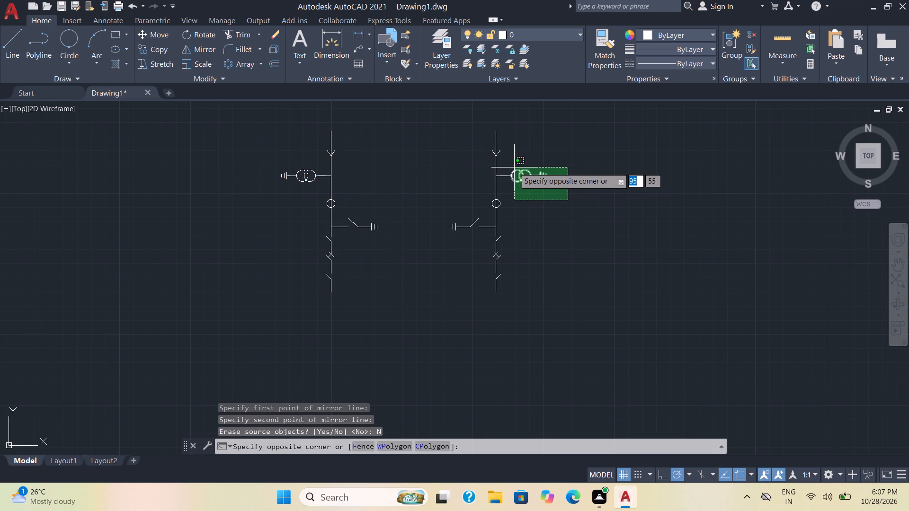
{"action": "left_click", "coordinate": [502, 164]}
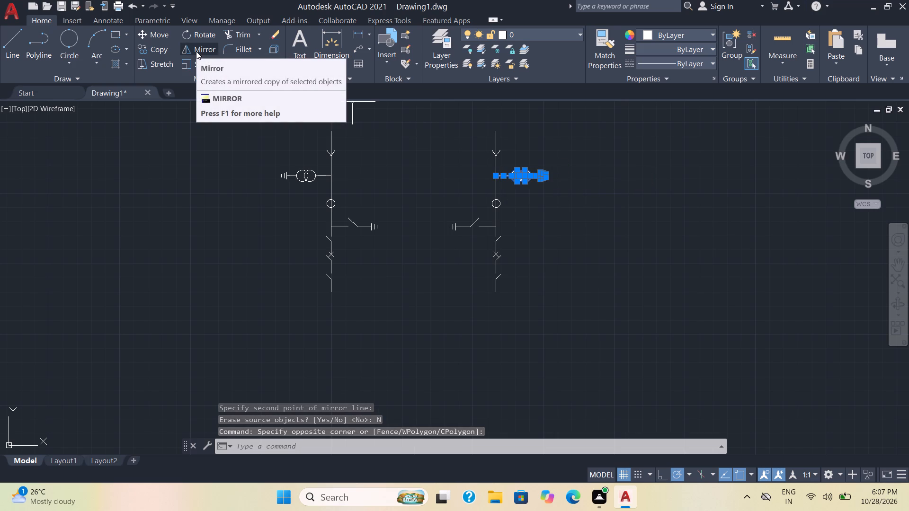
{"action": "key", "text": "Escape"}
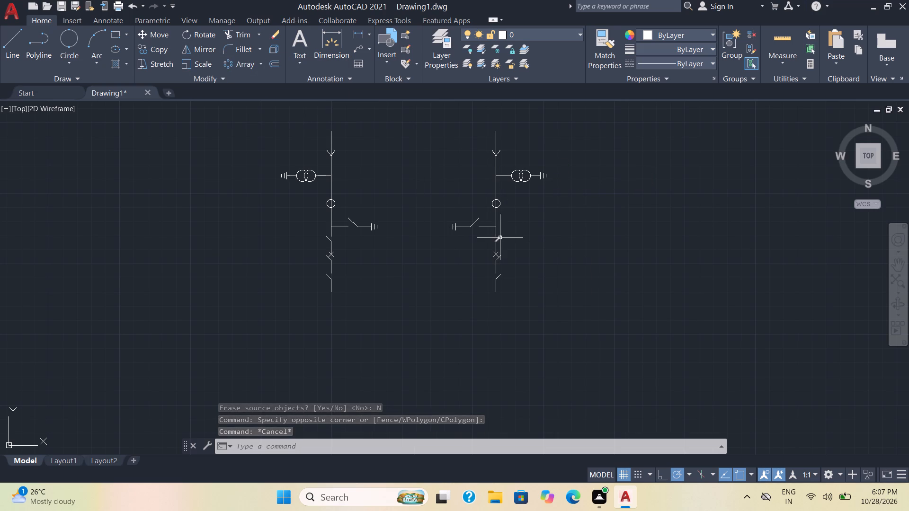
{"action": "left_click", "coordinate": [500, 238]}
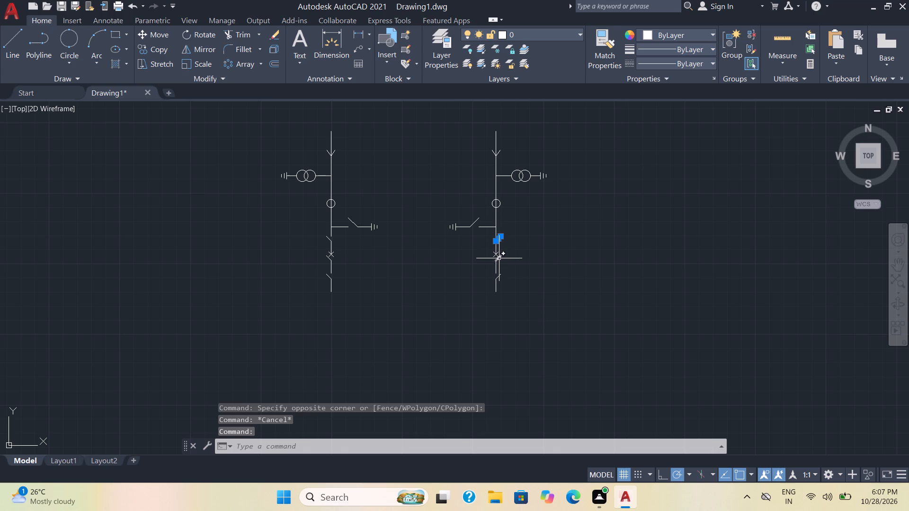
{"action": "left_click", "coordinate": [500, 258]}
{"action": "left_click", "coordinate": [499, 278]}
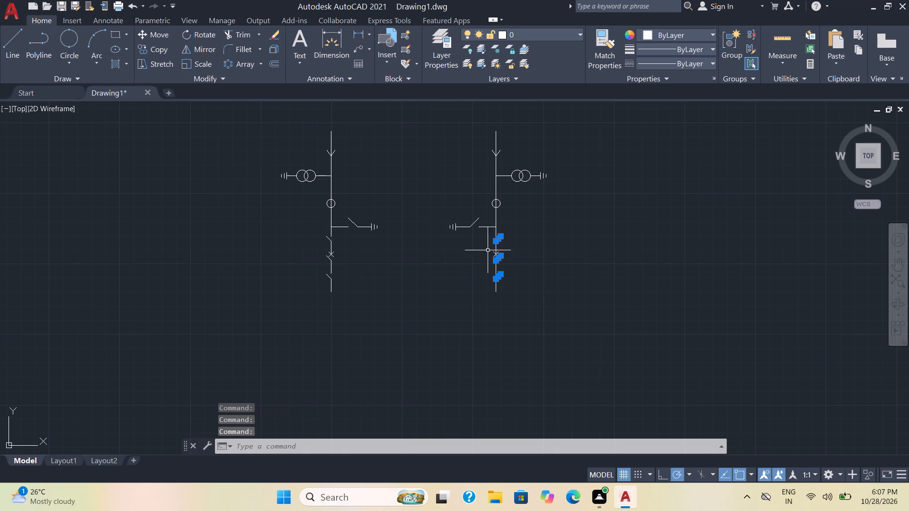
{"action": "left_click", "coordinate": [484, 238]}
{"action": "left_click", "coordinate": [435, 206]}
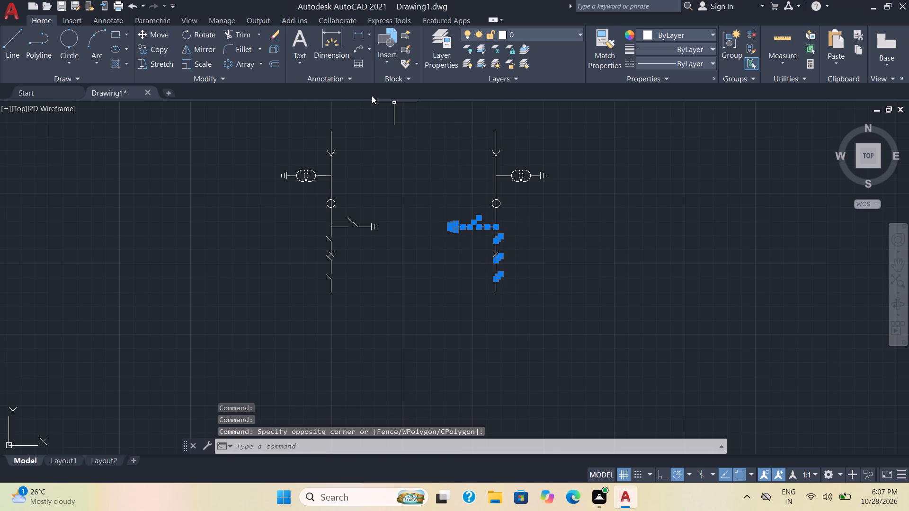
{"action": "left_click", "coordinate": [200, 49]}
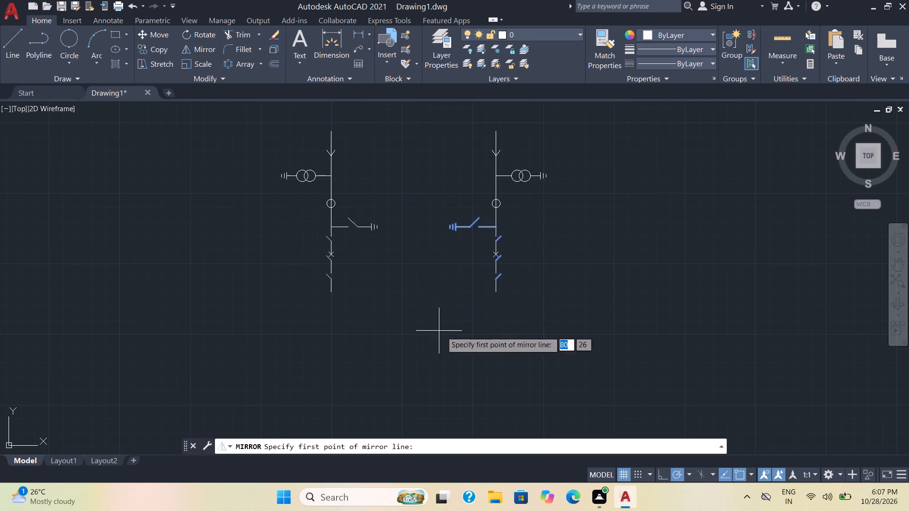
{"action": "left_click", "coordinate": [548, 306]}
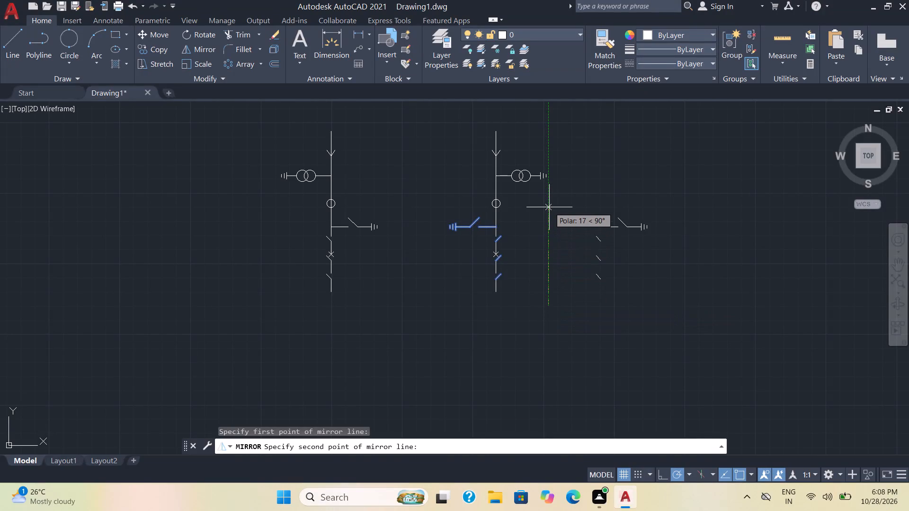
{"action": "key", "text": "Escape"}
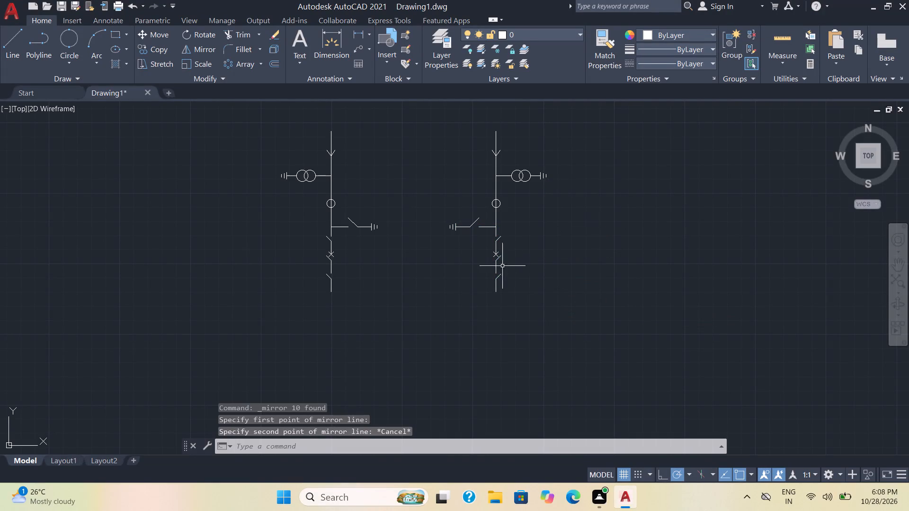
Mirror the second feeder's three switch blades and grounded side branch about its main vertical line, erasing the source objects.
{"action": "left_click", "coordinate": [500, 275]}
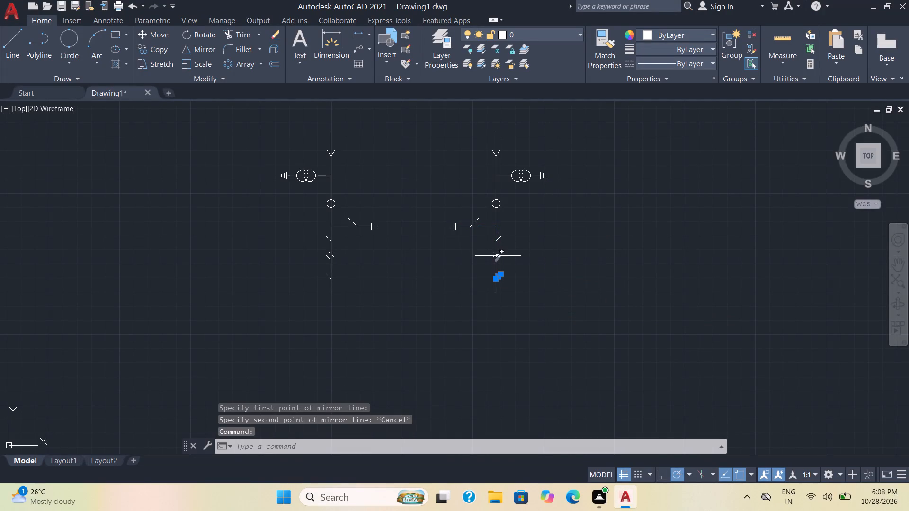
{"action": "left_click", "coordinate": [499, 258]}
{"action": "left_click", "coordinate": [500, 238]}
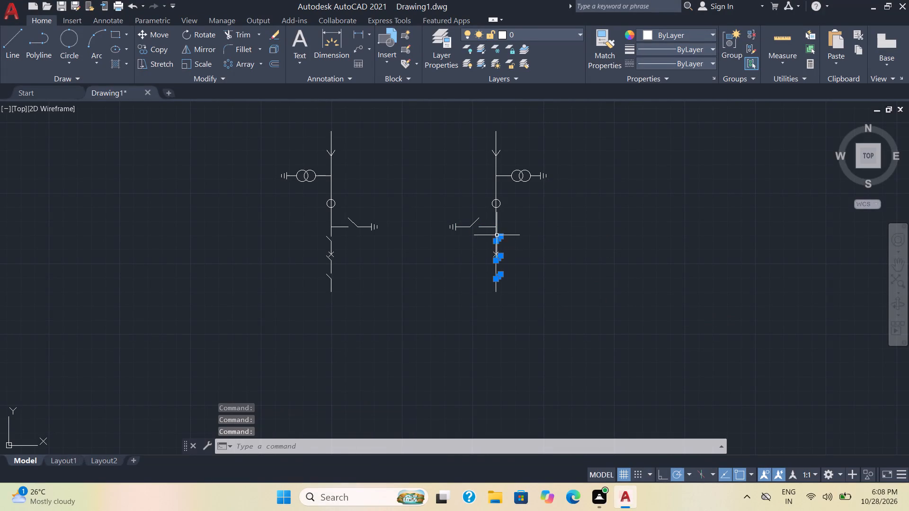
{"action": "left_click", "coordinate": [488, 235]}
{"action": "left_click", "coordinate": [434, 215]}
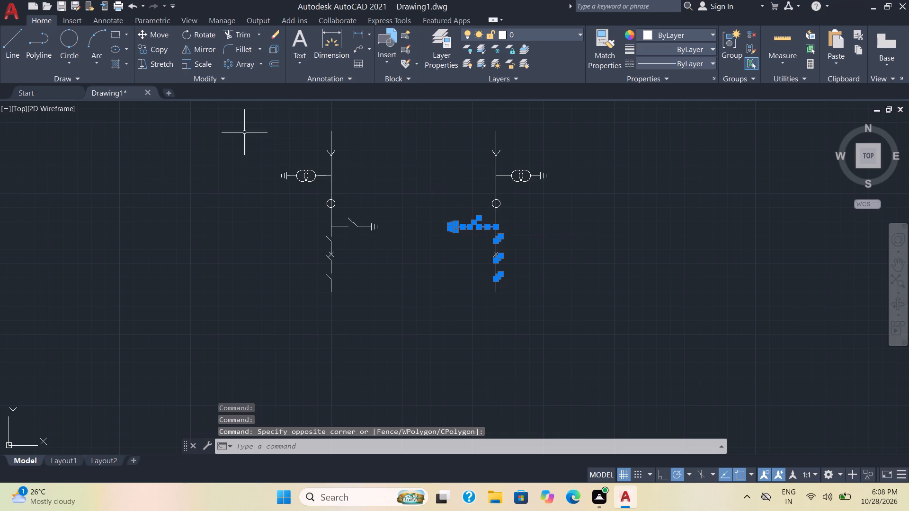
{"action": "left_click", "coordinate": [192, 52]}
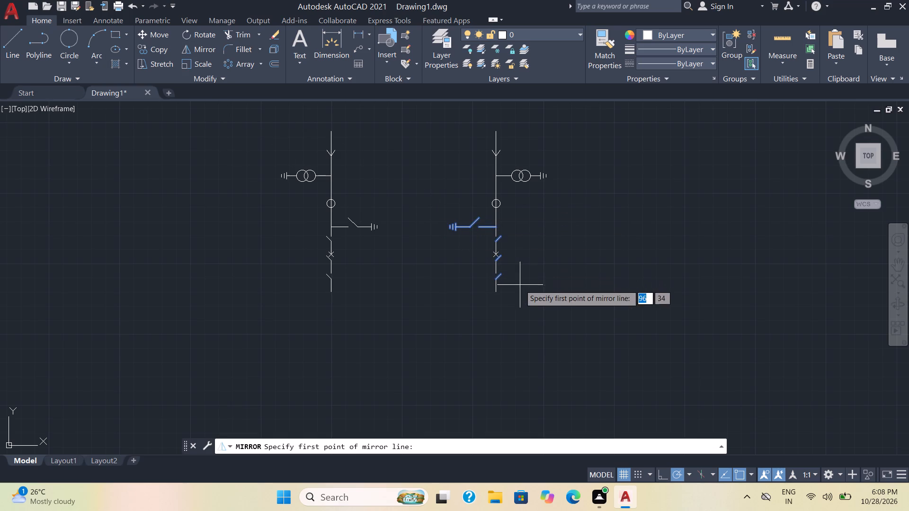
{"action": "left_click", "coordinate": [495, 292]}
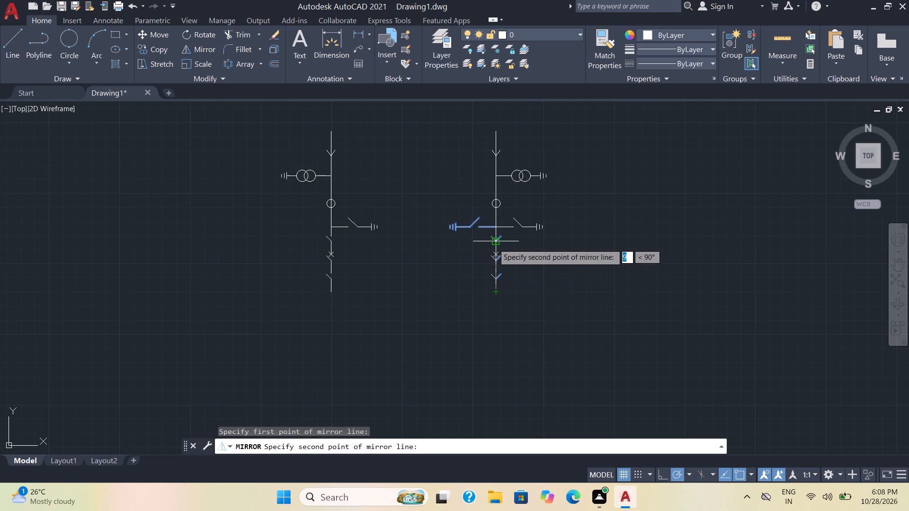
{"action": "left_click", "coordinate": [497, 217]}
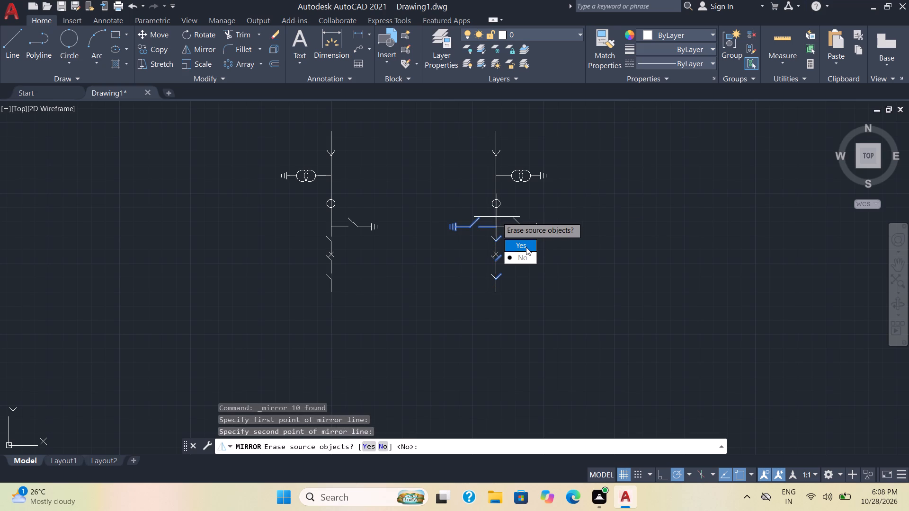
{"action": "left_click_drag", "start_coordinate": [526, 247], "coordinate": [497, 217]}
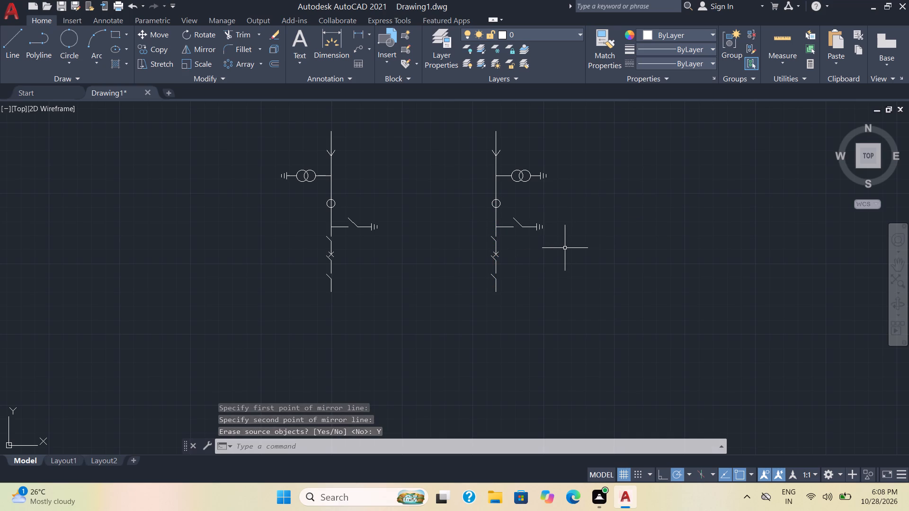
Draw a horizontal busbar line about 52 mm long through both feeders' lower ends, starting about 12 mm left of the first feeder.
{"action": "left_click", "coordinate": [9, 49]}
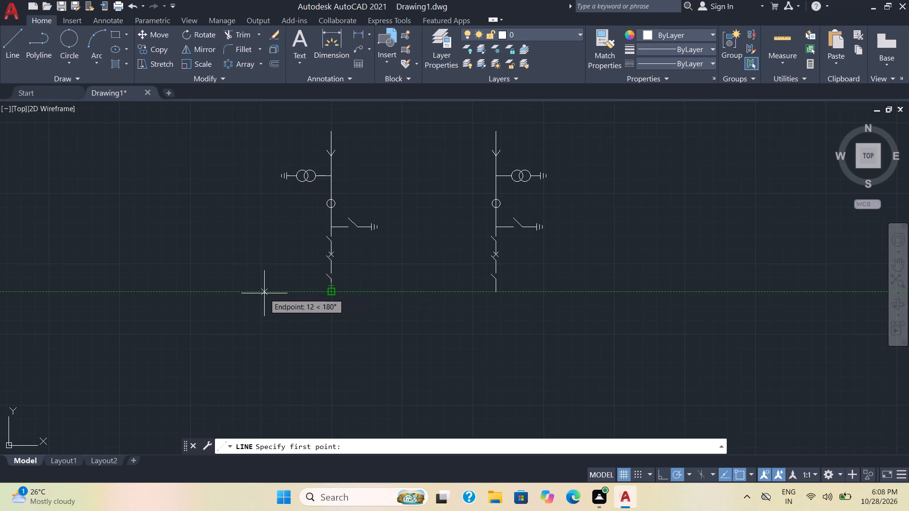
{"action": "left_click", "coordinate": [261, 291]}
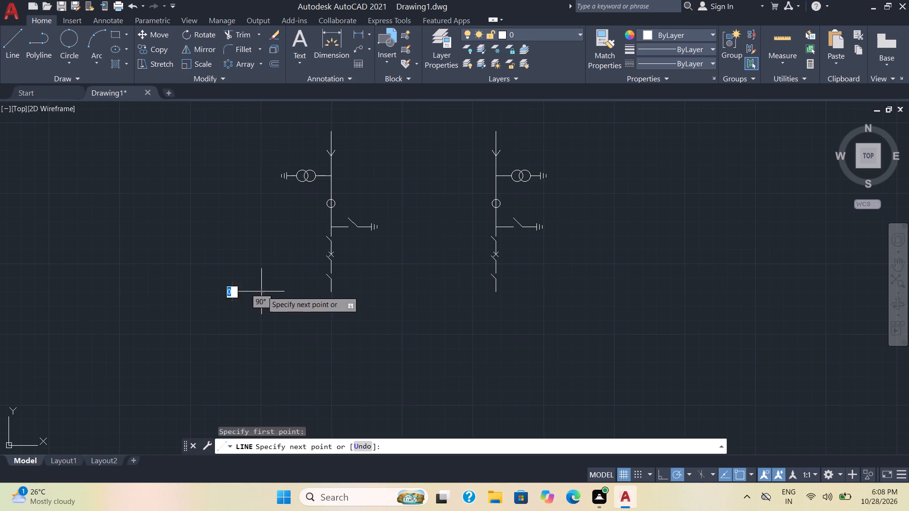
{"action": "left_click", "coordinate": [555, 291]}
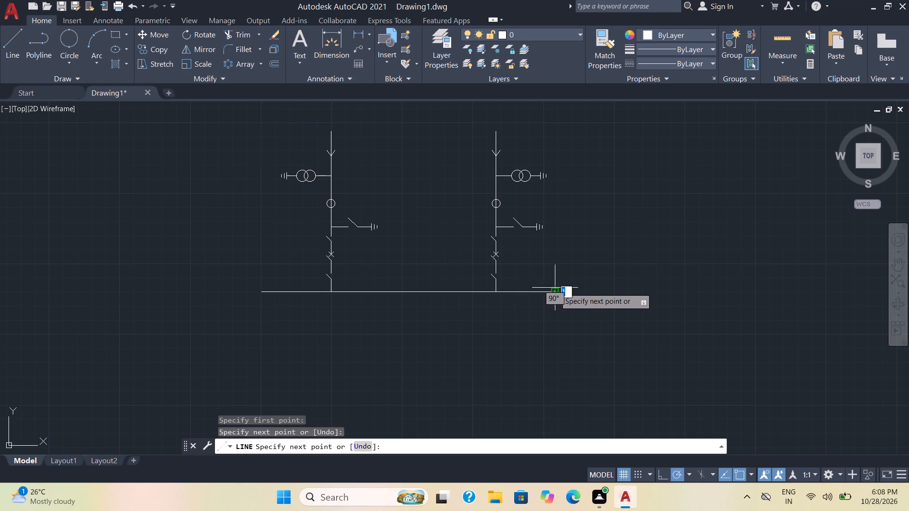
{"action": "key", "text": "Escape"}
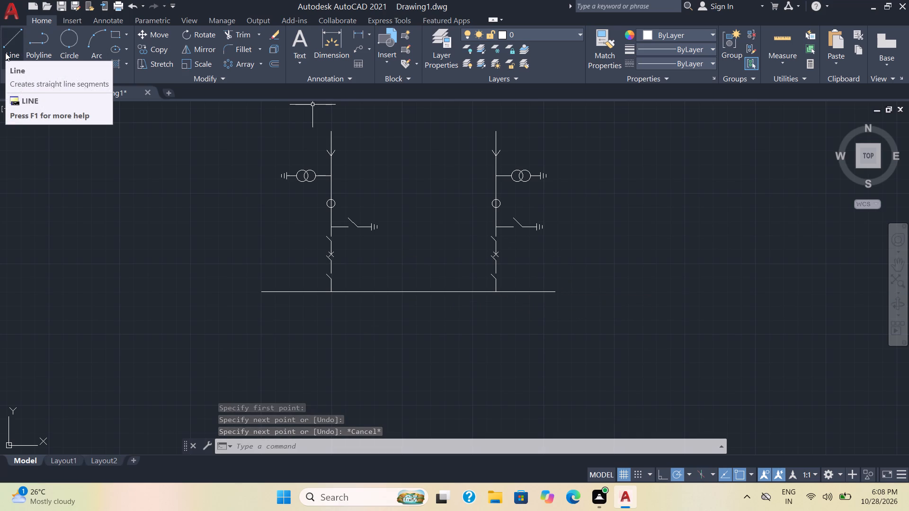
Draw a short vertical line straight down from the midpoint of the busbar.
{"action": "left_click", "coordinate": [13, 46]}
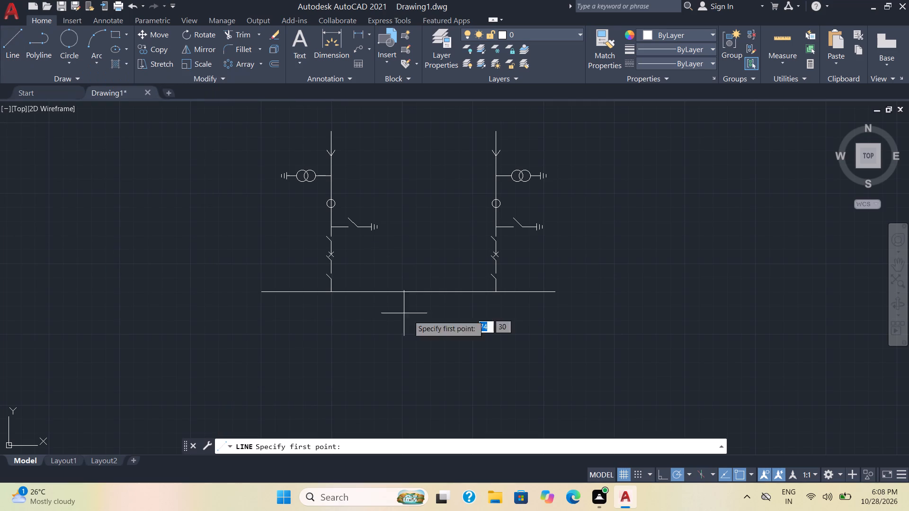
{"action": "left_click", "coordinate": [408, 292]}
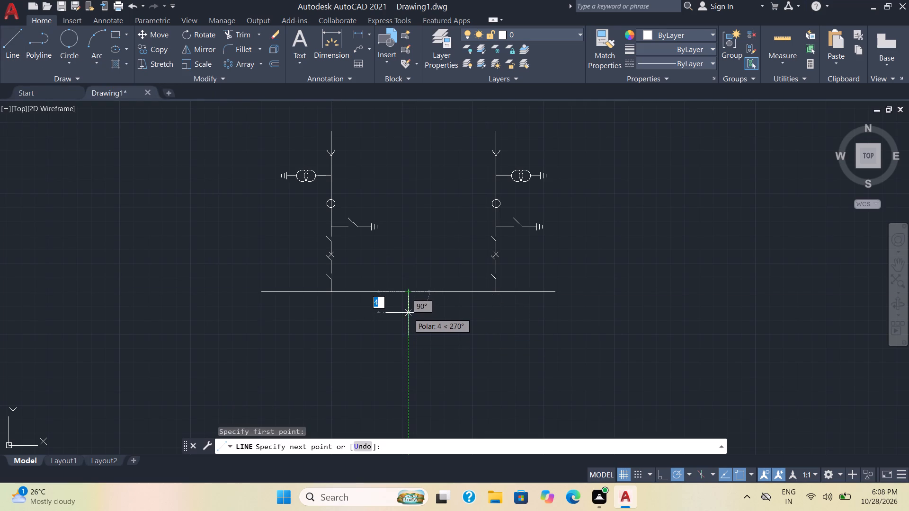
{"action": "left_click", "coordinate": [410, 301]}
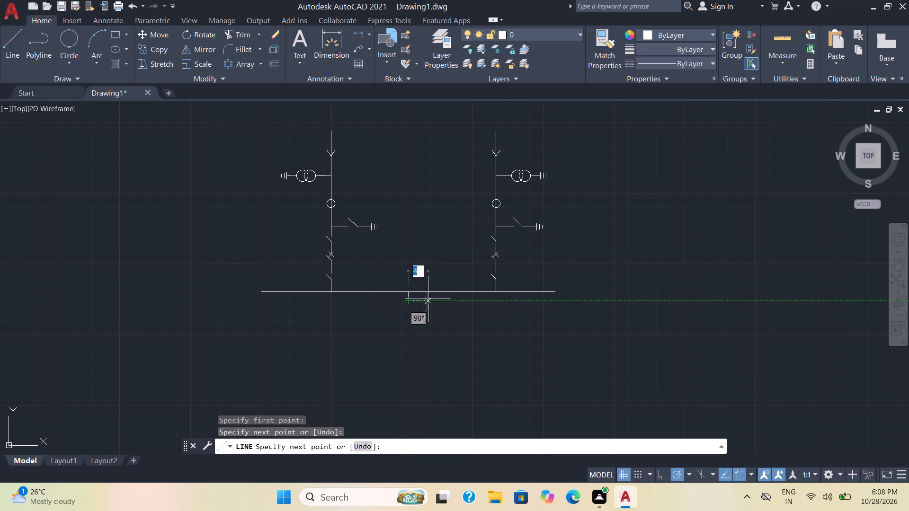
{"action": "key", "text": "Escape"}
Copy the second feeder's grounded transformer branch by its feeder-side end to the free space below the busbar, right of the short vertical line.
{"action": "left_click", "coordinate": [561, 187]}
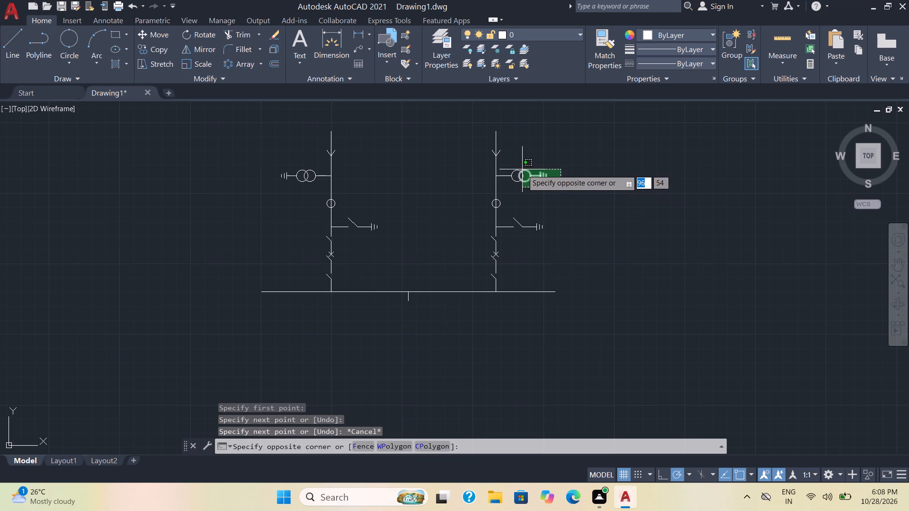
{"action": "left_click", "coordinate": [505, 168]}
{"action": "key", "text": "c"}
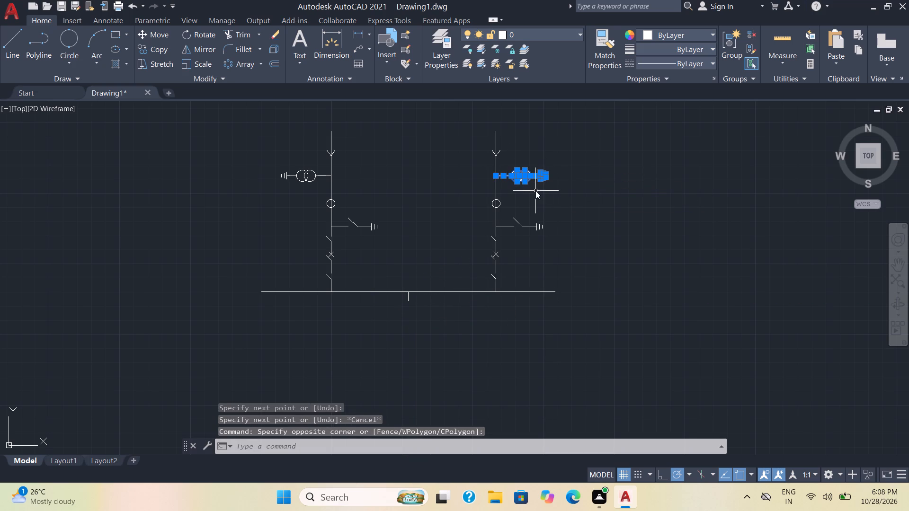
{"action": "key", "text": "o"}
{"action": "key", "text": "Return"}
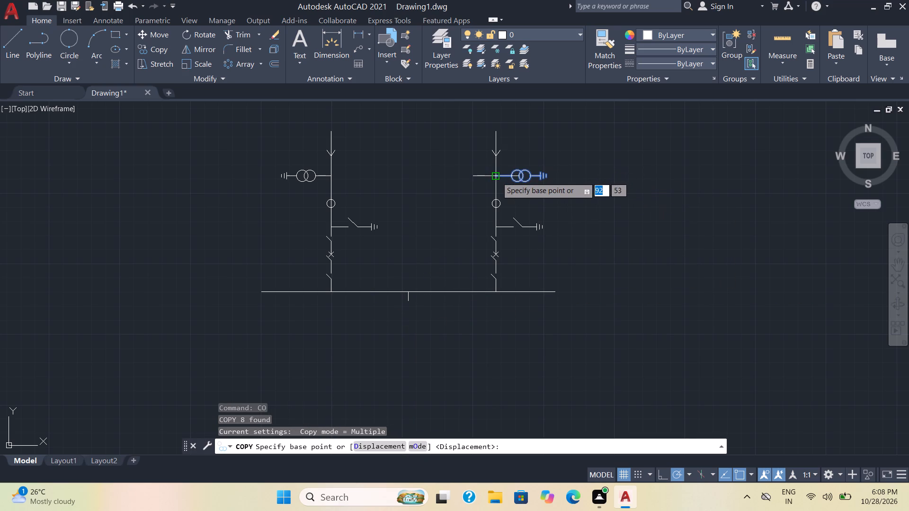
{"action": "left_click", "coordinate": [498, 173]}
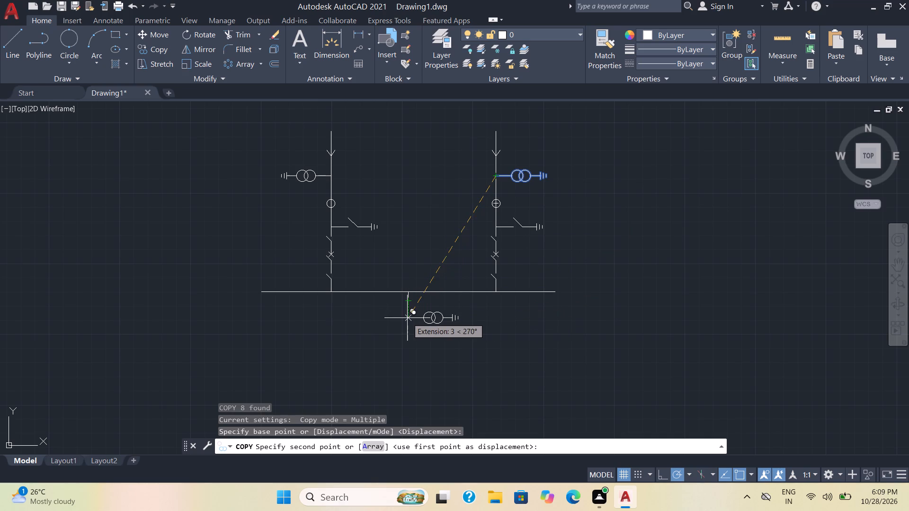
{"action": "left_click", "coordinate": [430, 319]}
{"action": "key", "text": "Escape"}
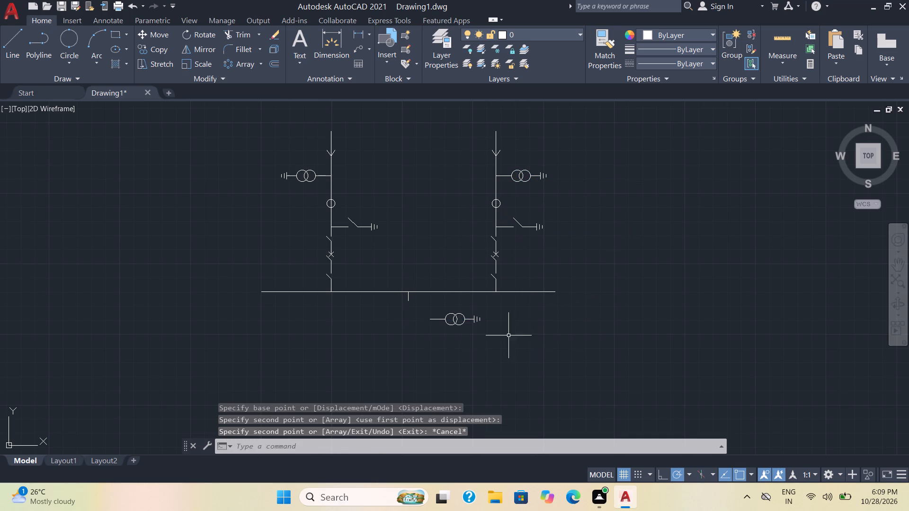
Rotate the copied transformer branch to 270° about its open line end, with its ground pointing down.
{"action": "left_click", "coordinate": [508, 335]}
{"action": "left_click", "coordinate": [413, 309]}
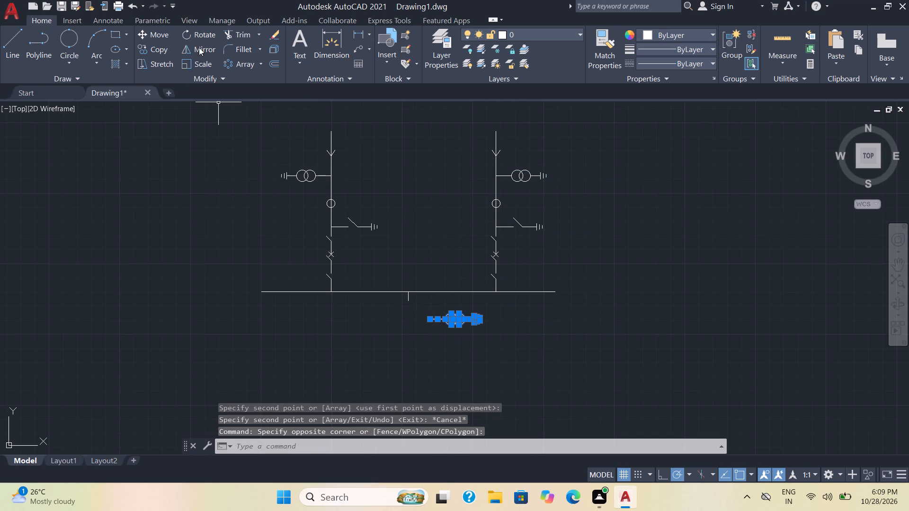
{"action": "left_click", "coordinate": [203, 35]}
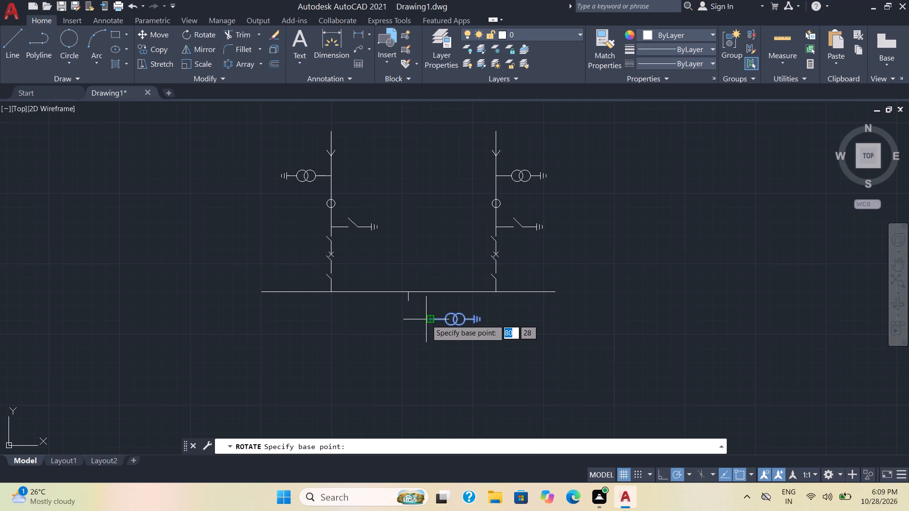
{"action": "left_click", "coordinate": [430, 319]}
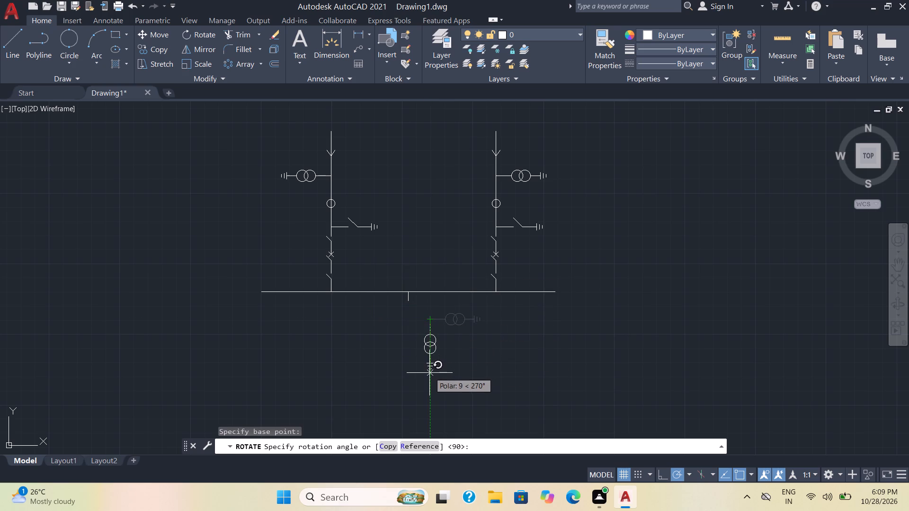
{"action": "left_click", "coordinate": [432, 386]}
Move the rotated transformer branch by its top end onto the lower end of the busbar's short vertical line.
{"action": "left_click", "coordinate": [463, 385]}
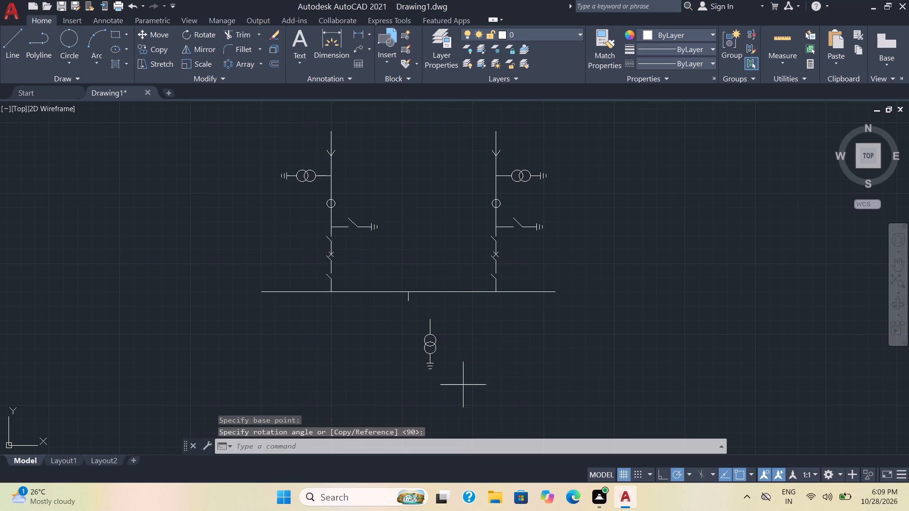
{"action": "left_click", "coordinate": [411, 314]}
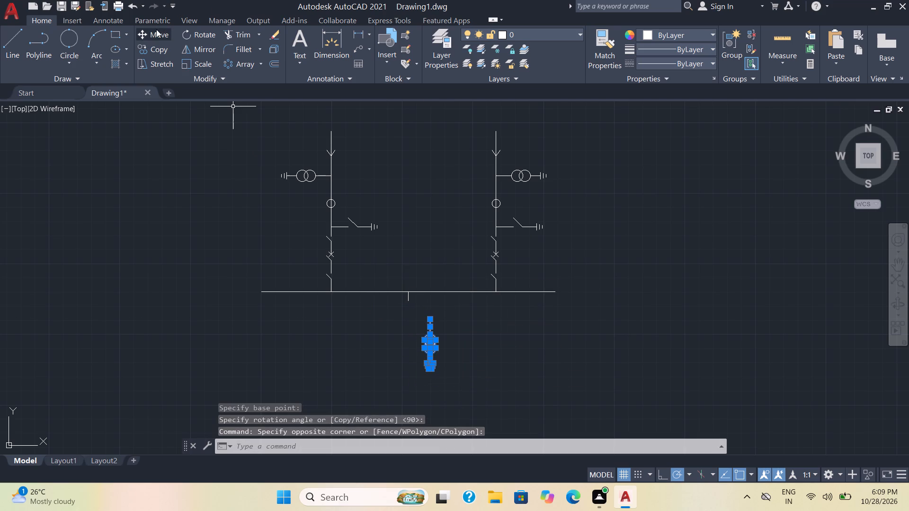
{"action": "left_click", "coordinate": [146, 36]}
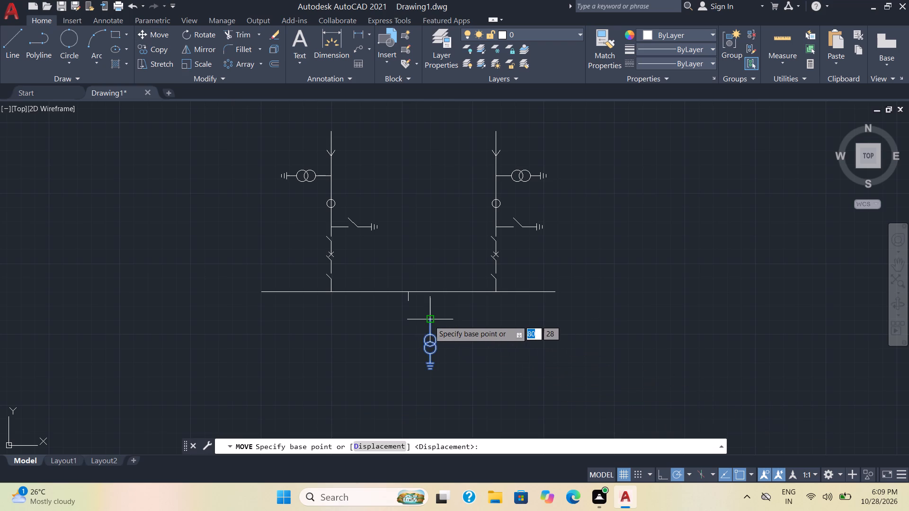
{"action": "left_click", "coordinate": [428, 320]}
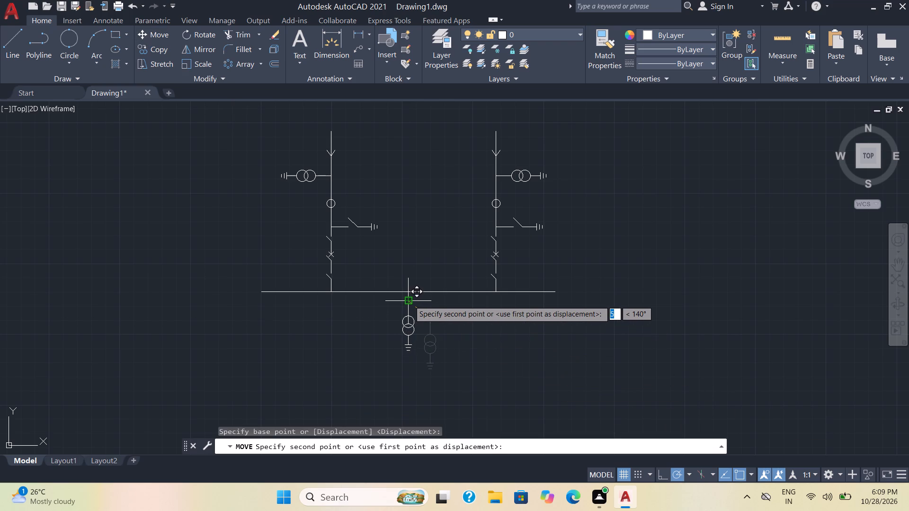
{"action": "left_click", "coordinate": [409, 300]}
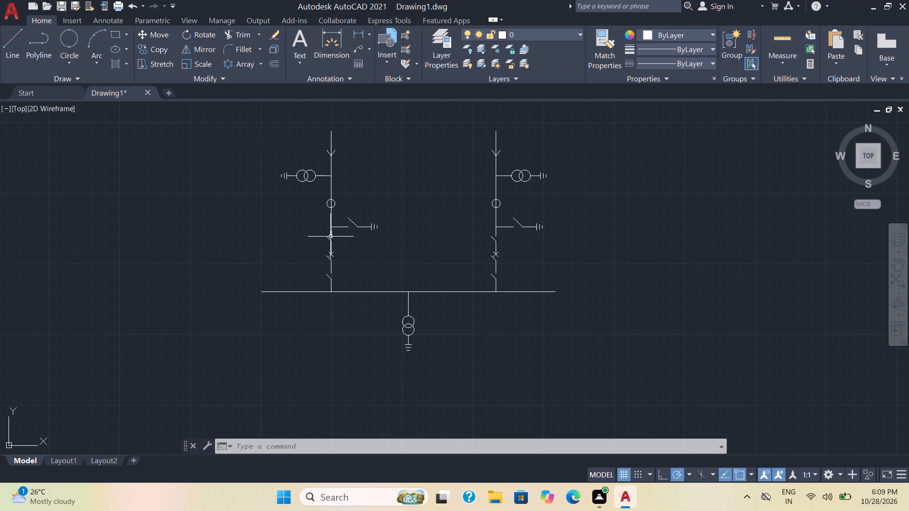
Copy the first feeder's upper disconnector and breaker cross by the top end onto the busbar, about 9 mm from its left end.
{"action": "scroll", "coordinate": [331, 232], "scroll_direction": "up", "scroll_amount": 2}
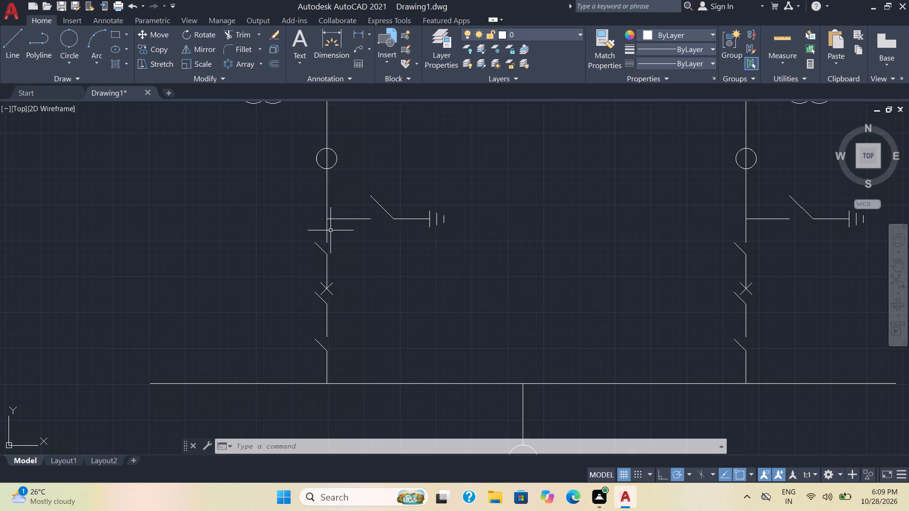
{"action": "left_click", "coordinate": [326, 234]}
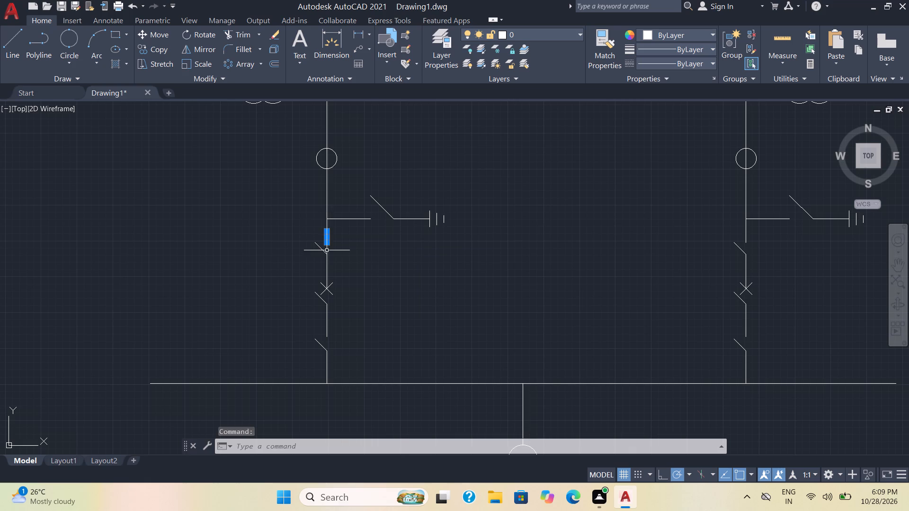
{"action": "left_click", "coordinate": [325, 251]}
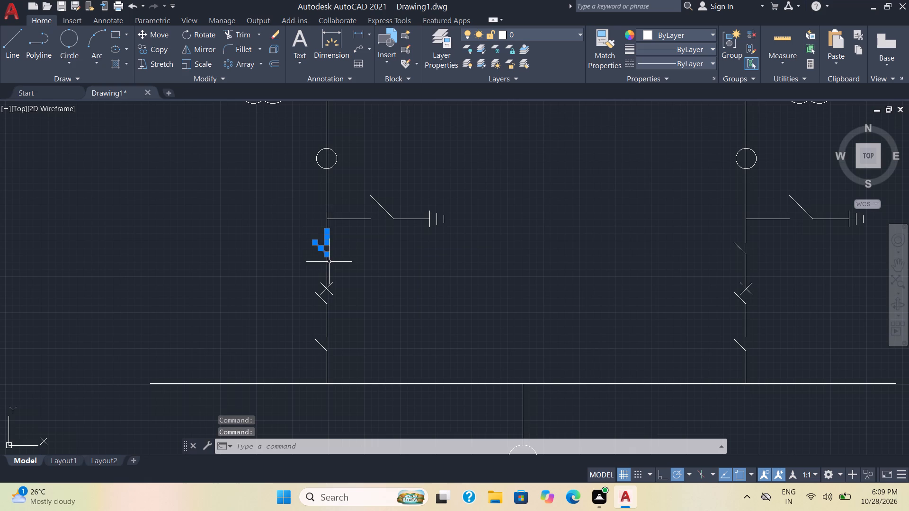
{"action": "left_click", "coordinate": [334, 300]}
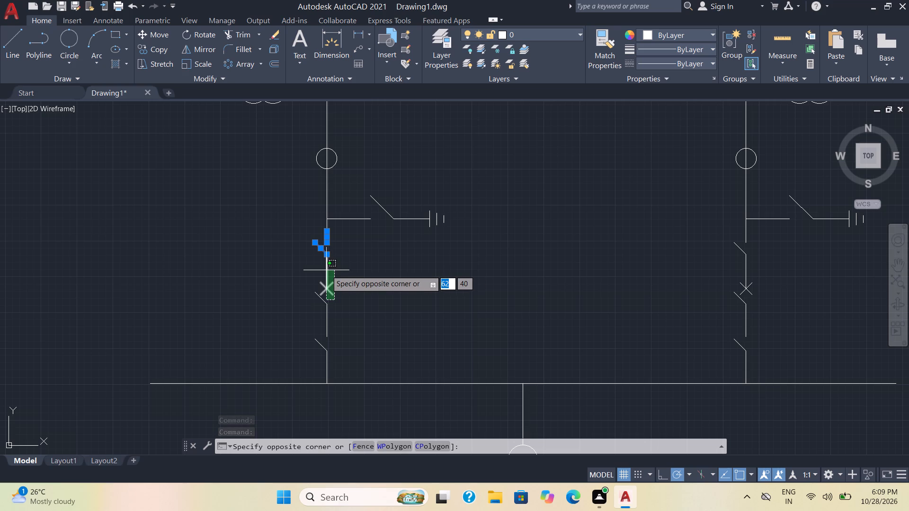
{"action": "left_click", "coordinate": [324, 269]}
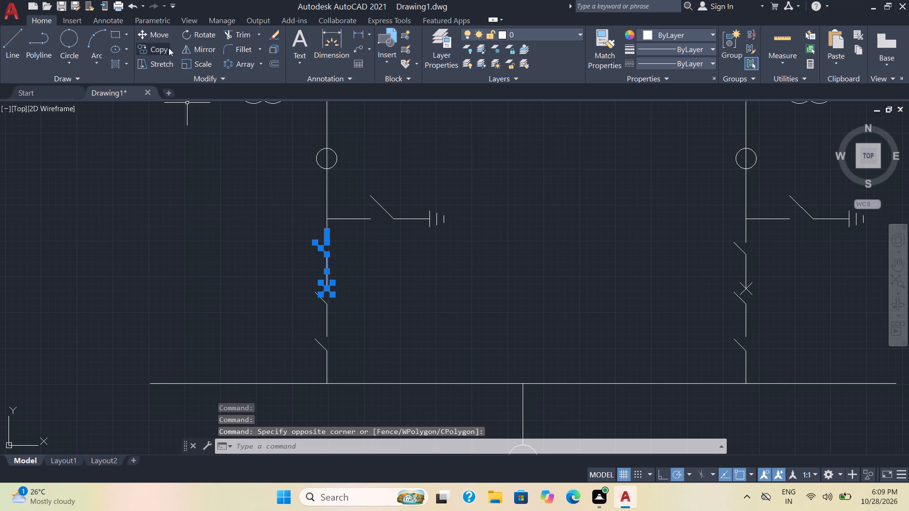
{"action": "left_click", "coordinate": [157, 48]}
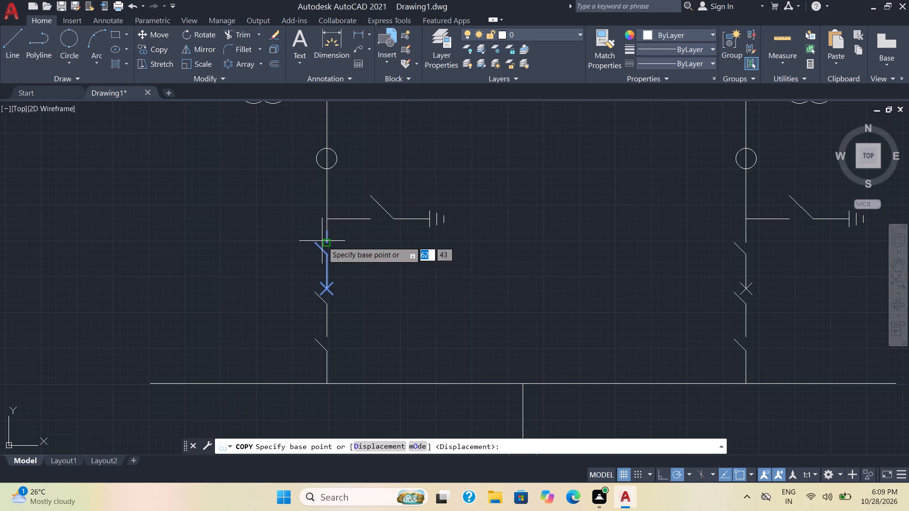
{"action": "scroll", "coordinate": [325, 229], "scroll_direction": "up", "scroll_amount": 4}
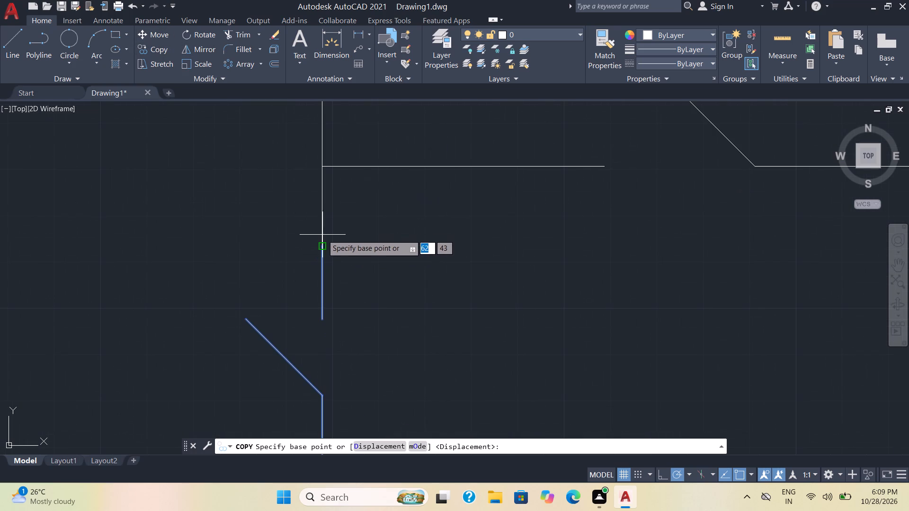
{"action": "left_click", "coordinate": [321, 248]}
{"action": "scroll", "coordinate": [361, 243], "scroll_direction": "down", "scroll_amount": 4}
{"action": "middle_click_drag", "start_coordinate": [376, 287], "coordinate": [396, 194]}
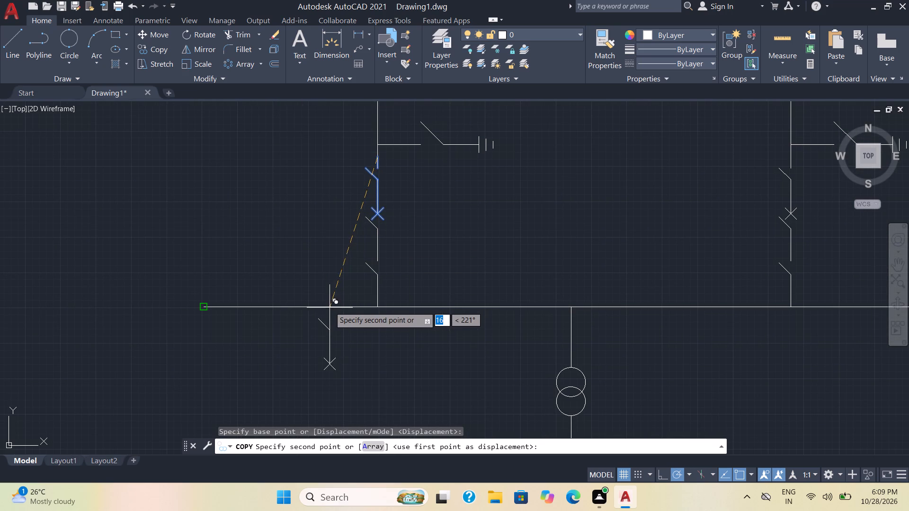
{"action": "scroll", "coordinate": [330, 307], "scroll_direction": "up", "scroll_amount": 1}
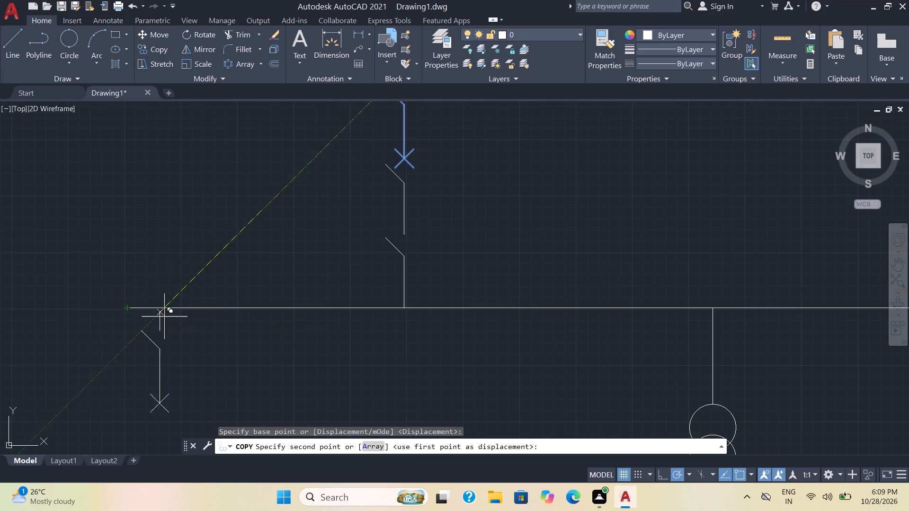
{"action": "left_click", "coordinate": [326, 308]}
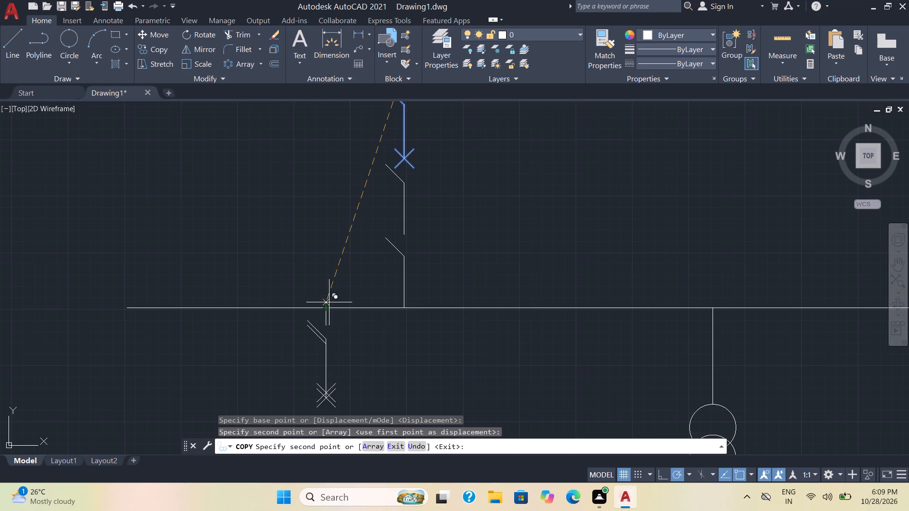
Place a second copy of the disconnector and cross on the busbar, about 8 mm from its right end.
{"action": "scroll", "coordinate": [382, 292], "scroll_direction": "down", "scroll_amount": 1}
{"action": "scroll", "coordinate": [437, 315], "scroll_direction": "down", "scroll_amount": 1}
{"action": "middle_click_drag", "start_coordinate": [437, 315], "coordinate": [363, 257]}
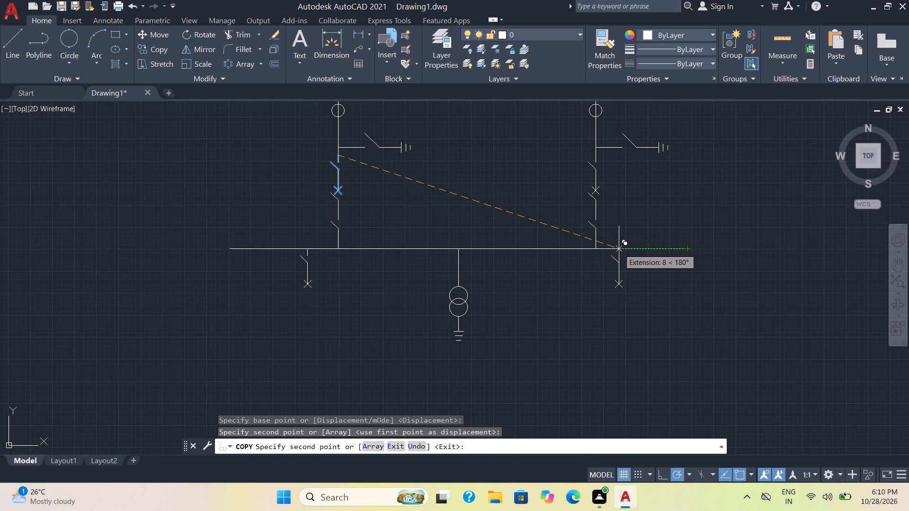
{"action": "left_click", "coordinate": [619, 249]}
{"action": "key", "text": "Escape"}
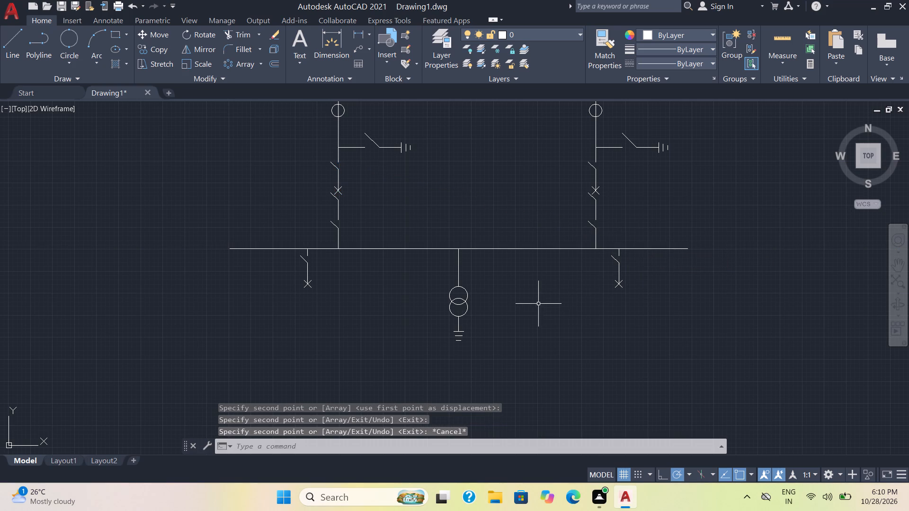
Copy the first feeder's switch just below its cross, by its bend, to directly below the left outgoing branch's cross.
{"action": "scroll", "coordinate": [537, 304], "scroll_direction": "down", "scroll_amount": 1}
{"action": "middle_click_drag", "start_coordinate": [528, 321], "coordinate": [500, 264]}
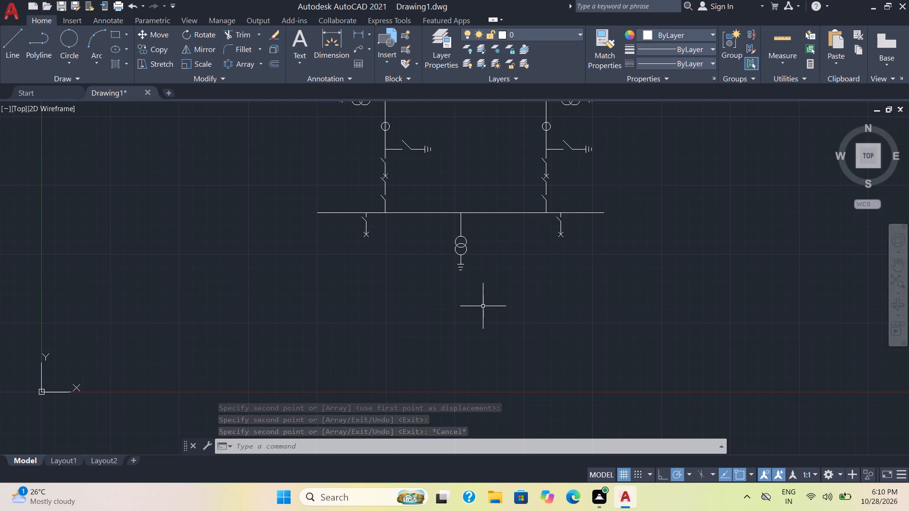
{"action": "left_click", "coordinate": [391, 193]}
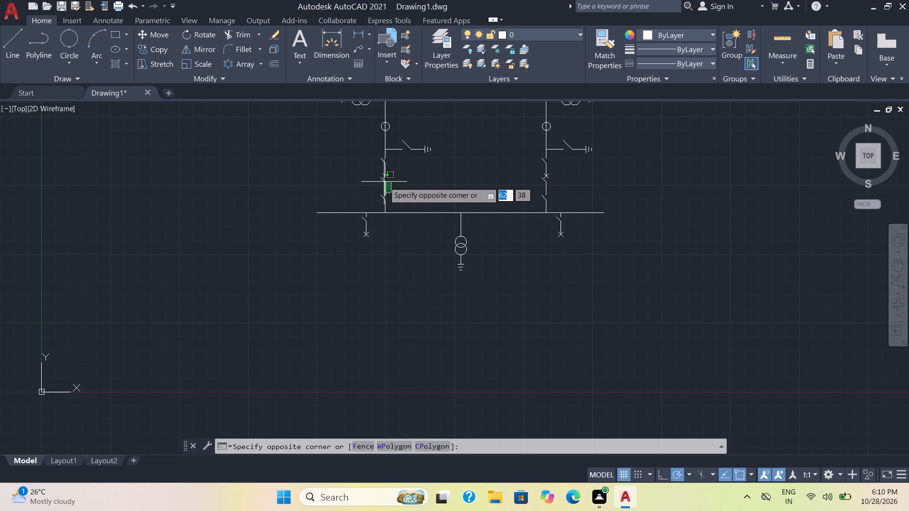
{"action": "left_click", "coordinate": [384, 181]}
{"action": "left_click", "coordinate": [152, 47]}
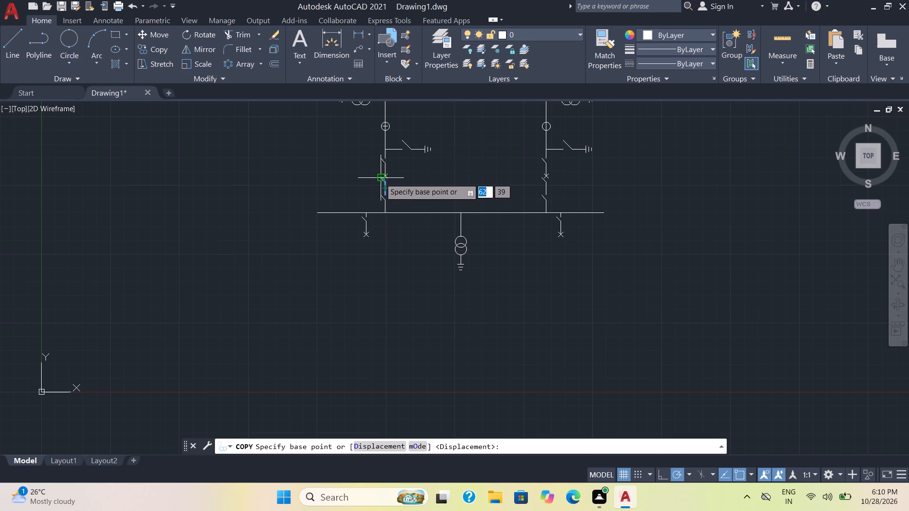
{"action": "scroll", "coordinate": [381, 178], "scroll_direction": "up", "scroll_amount": 3}
{"action": "left_click", "coordinate": [389, 196]}
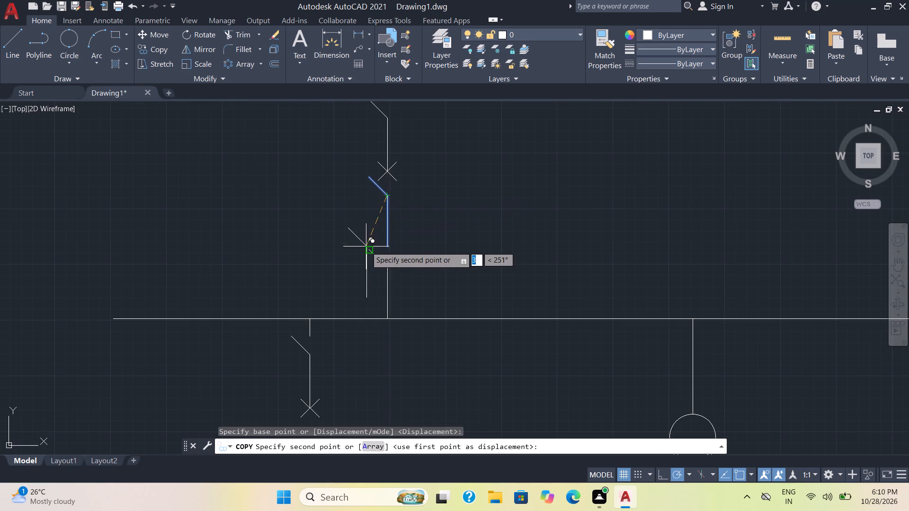
{"action": "scroll", "coordinate": [365, 251], "scroll_direction": "down", "scroll_amount": 2}
{"action": "scroll", "coordinate": [360, 297], "scroll_direction": "down", "scroll_amount": 1}
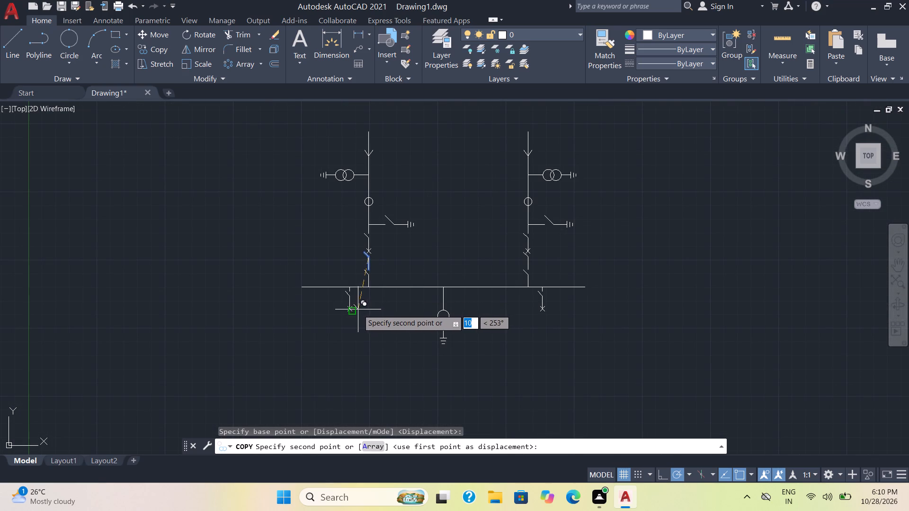
{"action": "middle_click_drag", "start_coordinate": [358, 309], "coordinate": [409, 244]}
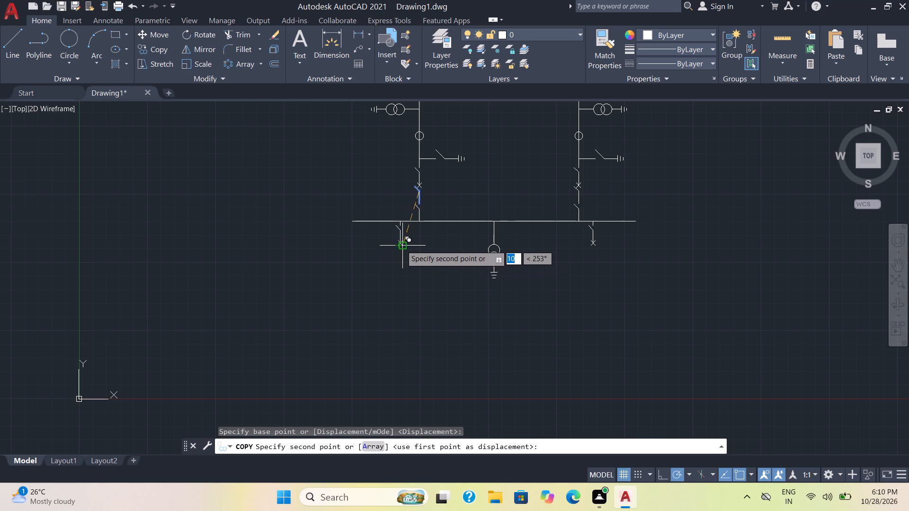
{"action": "scroll", "coordinate": [401, 245], "scroll_direction": "up", "scroll_amount": 3}
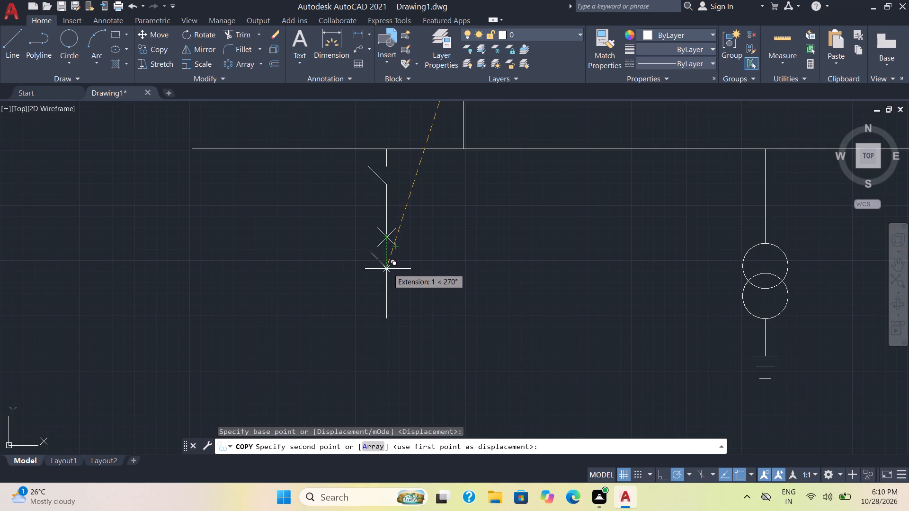
{"action": "left_click", "coordinate": [387, 264]}
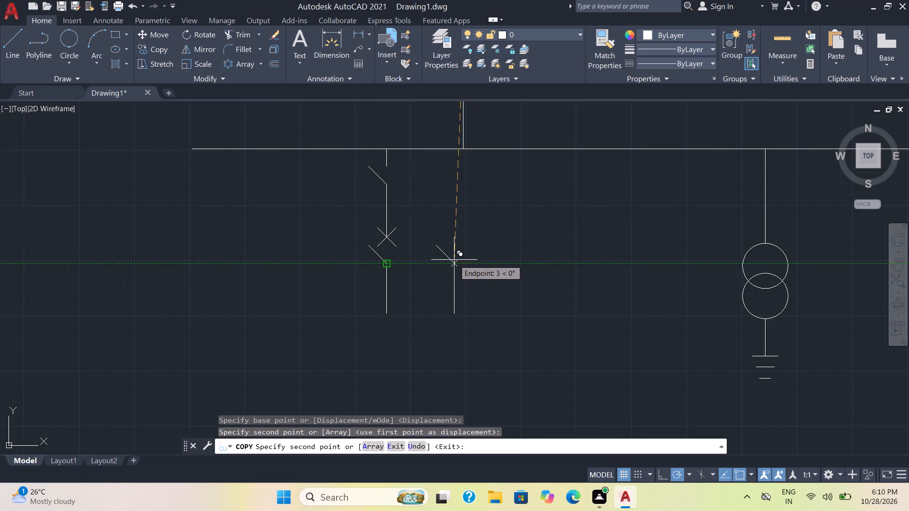
{"action": "key", "text": "Escape"}
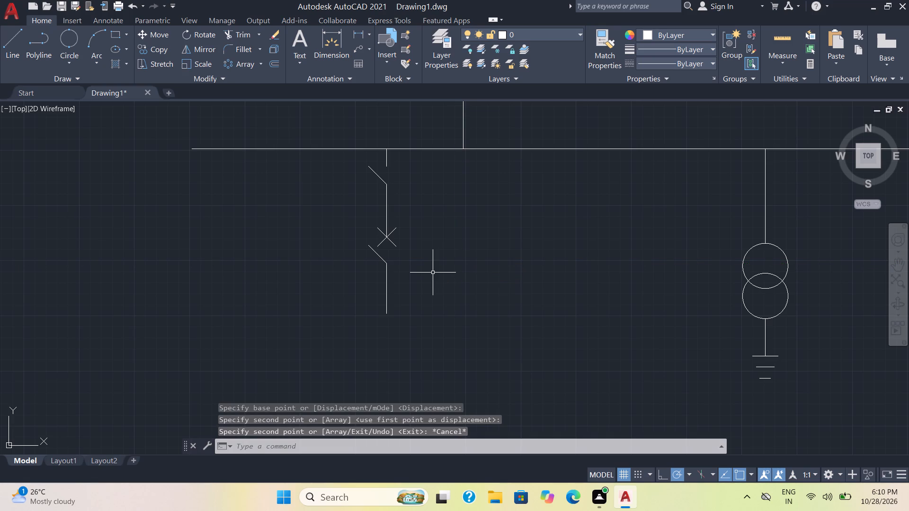
Copy the left outgoing branch's lower switch by its bend about 4 mm straight down to extend the branch.
{"action": "scroll", "coordinate": [408, 292], "scroll_direction": "down", "scroll_amount": 1}
{"action": "left_click", "coordinate": [405, 301]}
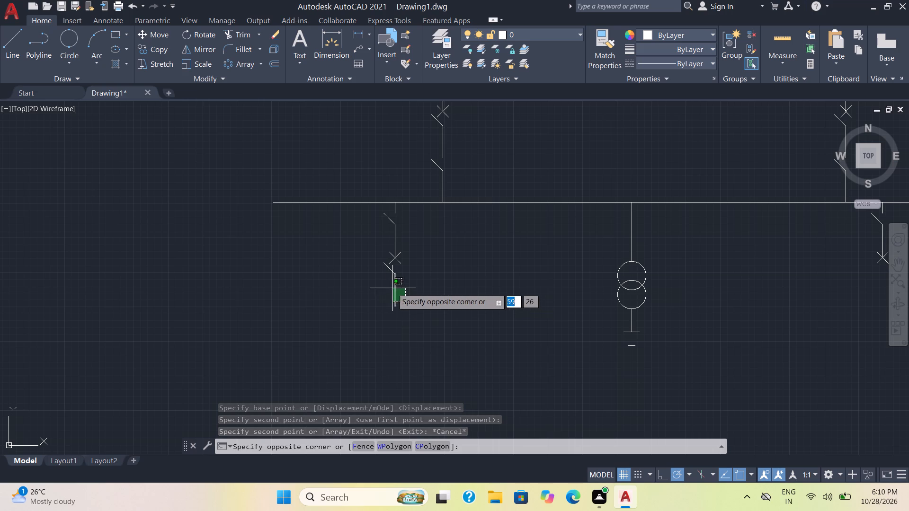
{"action": "left_click", "coordinate": [387, 269]}
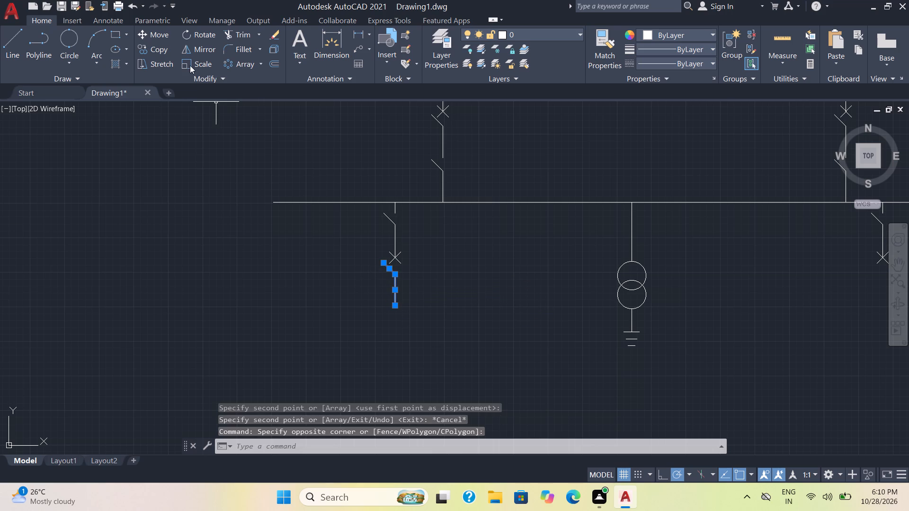
{"action": "left_click", "coordinate": [160, 49]}
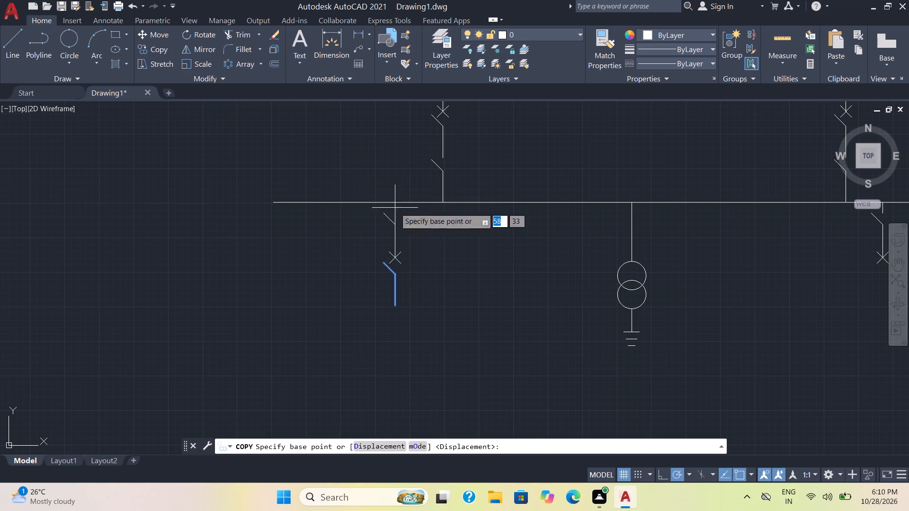
{"action": "left_click", "coordinate": [396, 275]}
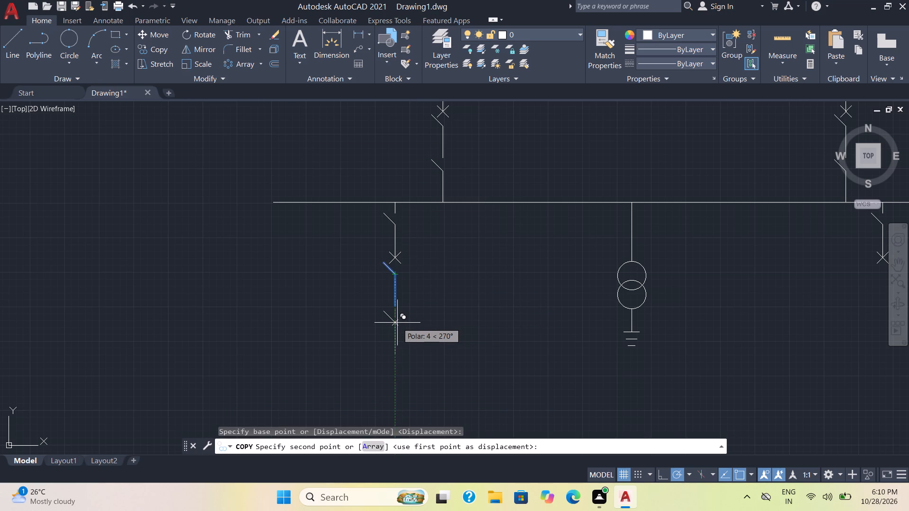
{"action": "left_click", "coordinate": [397, 320]}
{"action": "scroll", "coordinate": [451, 298], "scroll_direction": "down", "scroll_amount": 1}
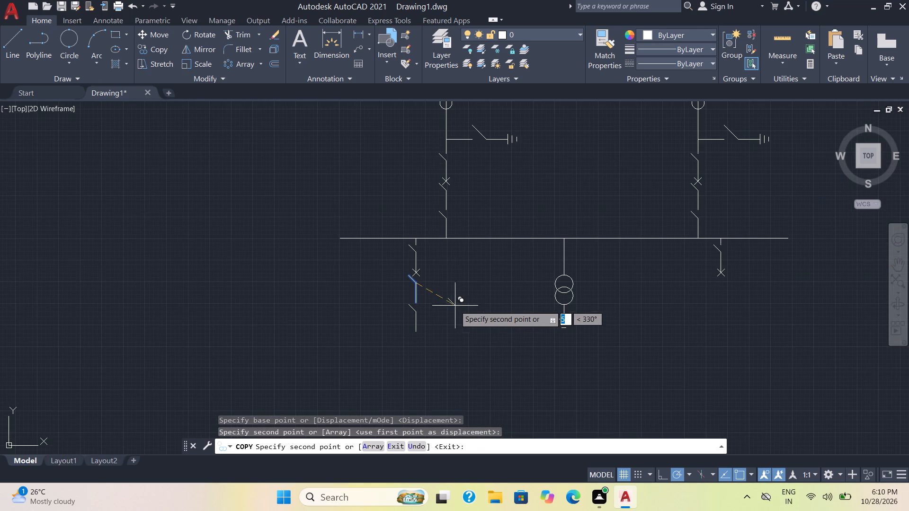
{"action": "middle_click_drag", "start_coordinate": [460, 312], "coordinate": [406, 229]}
{"action": "key", "text": "Escape"}
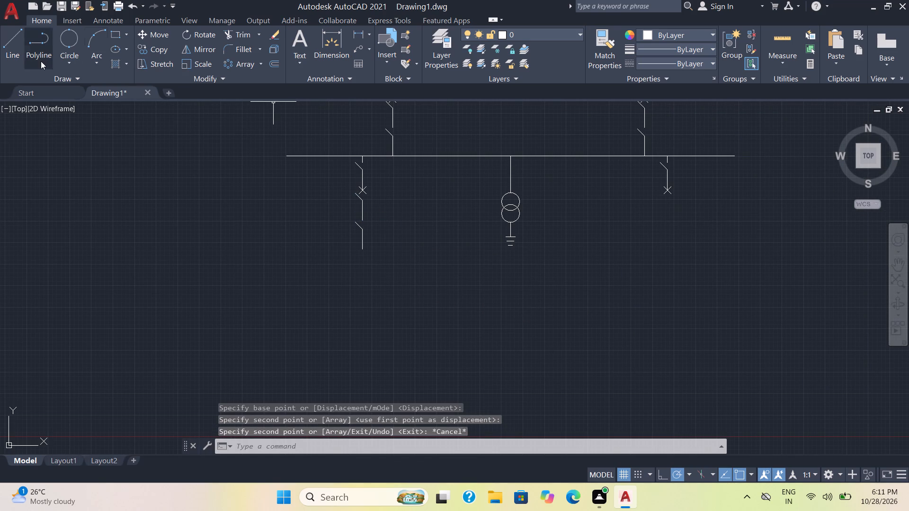
Draw a two-point circle about 1 mm in diameter, hanging down from the left outgoing branch's lower end.
{"action": "left_click", "coordinate": [61, 38]}
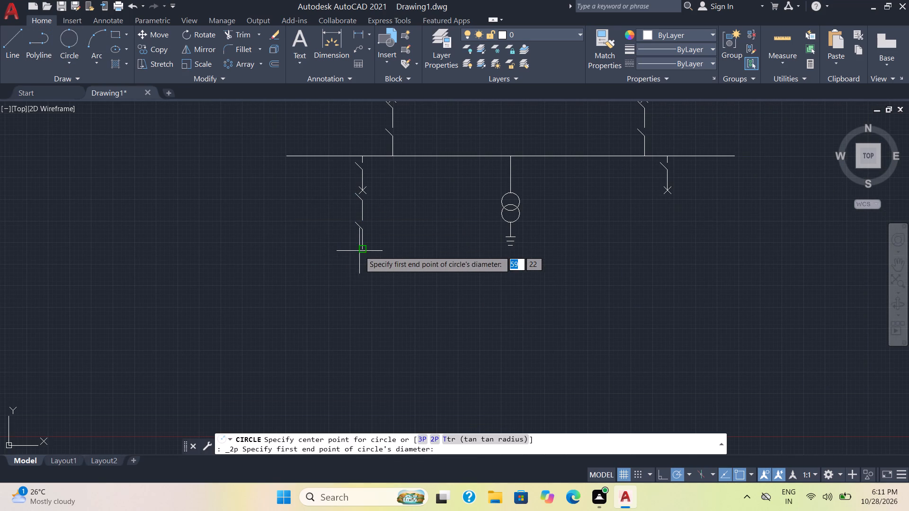
{"action": "left_click", "coordinate": [363, 249]}
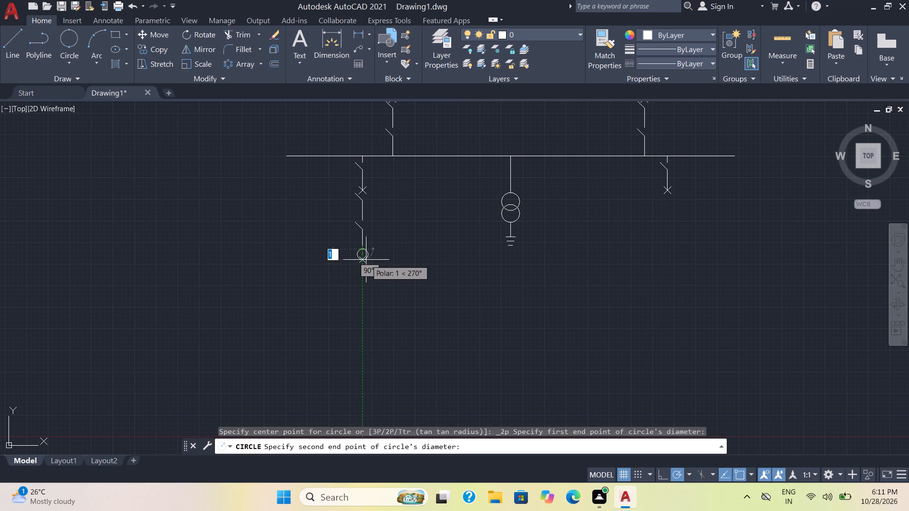
{"action": "left_click", "coordinate": [365, 260]}
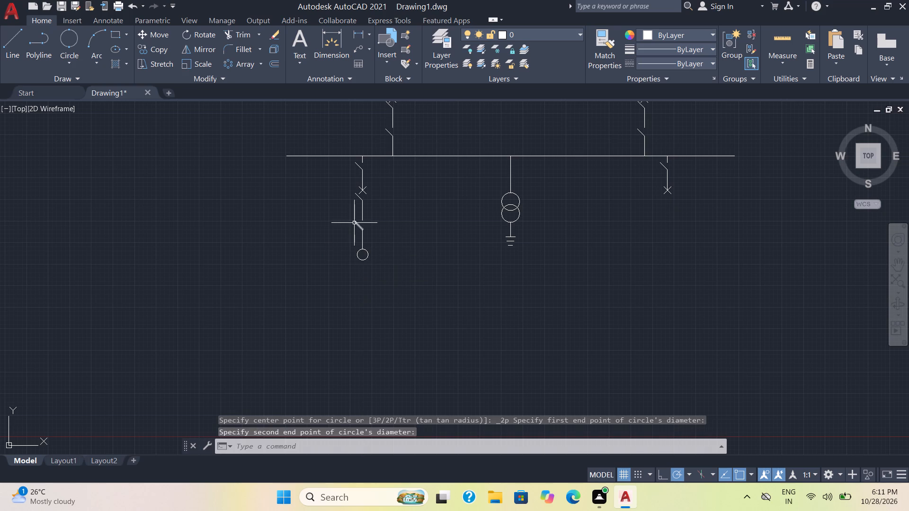
Draw a vertical line about 3 mm long from the circle's top point straight down through the circle.
{"action": "left_click", "coordinate": [3, 41]}
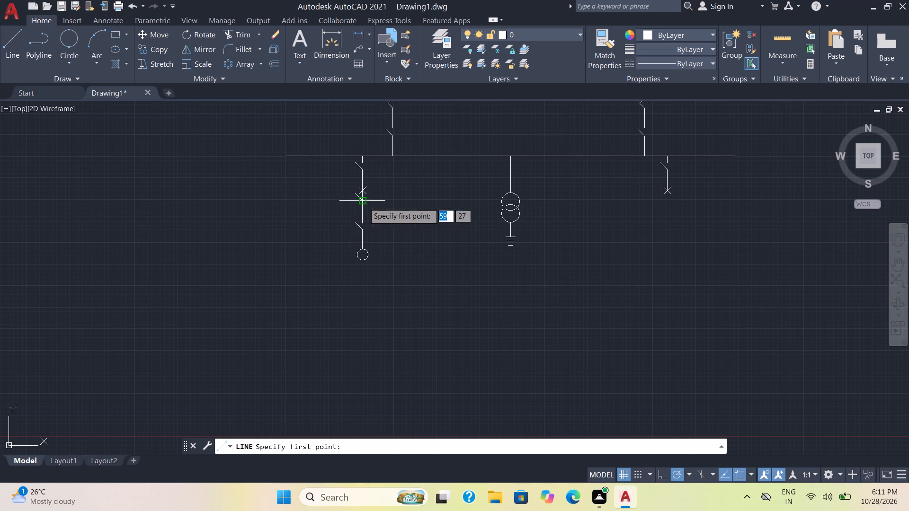
{"action": "left_click", "coordinate": [365, 247]}
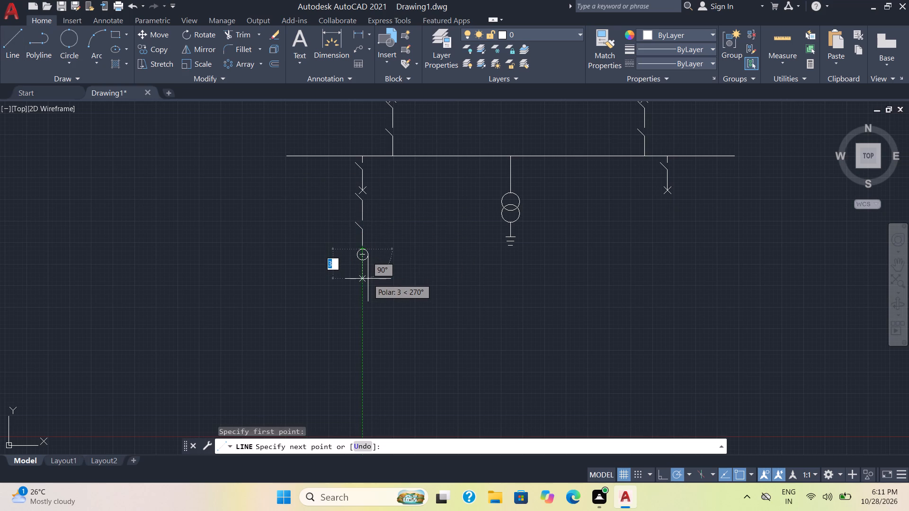
{"action": "left_click", "coordinate": [368, 280]}
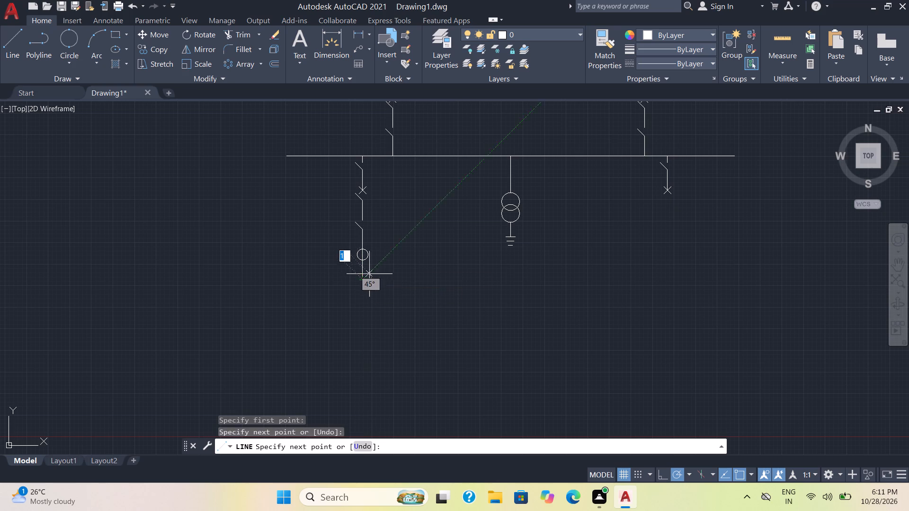
{"action": "key", "text": "Escape"}
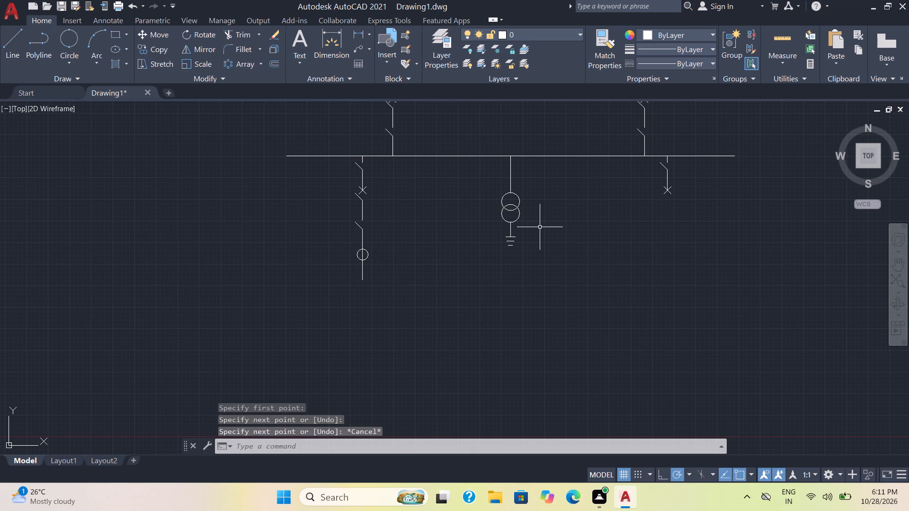
Copy the busbar transformer's two overlapping circles by their top point to the lower end of the left outgoing branch.
{"action": "left_click", "coordinate": [533, 222]}
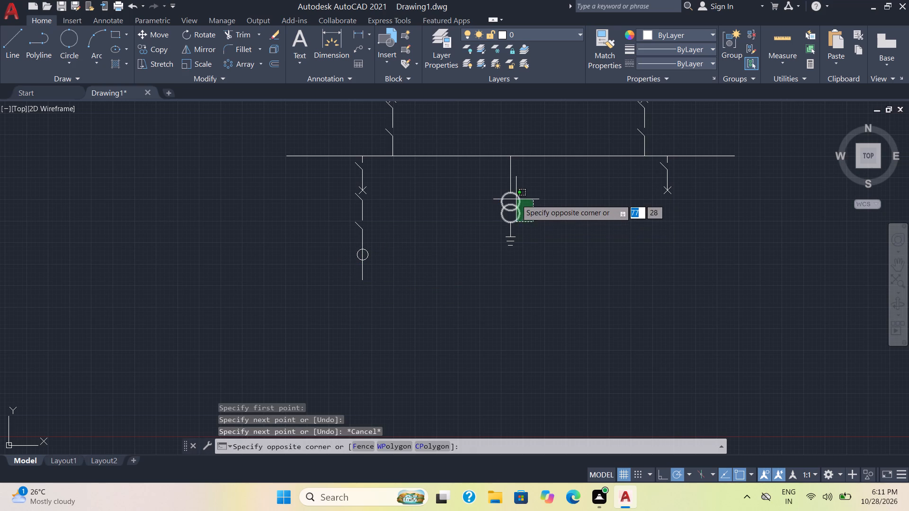
{"action": "left_click", "coordinate": [516, 199]}
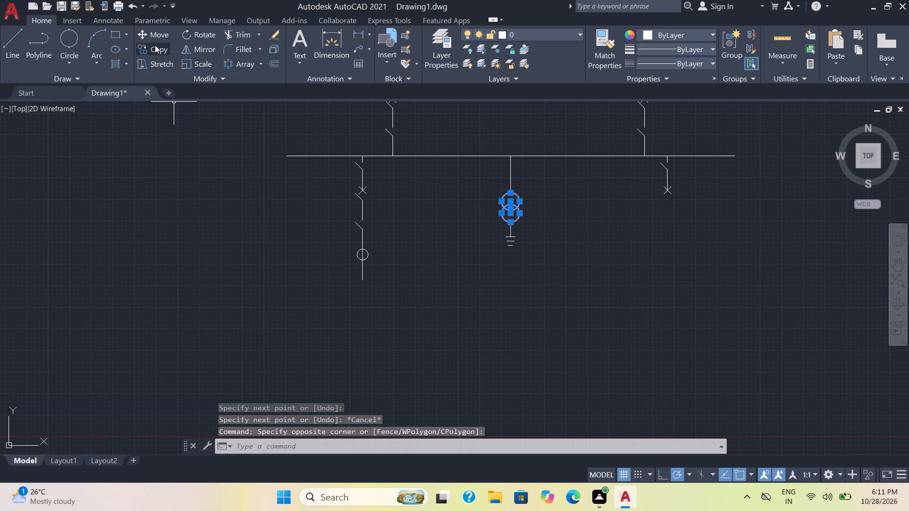
{"action": "left_click", "coordinate": [155, 45]}
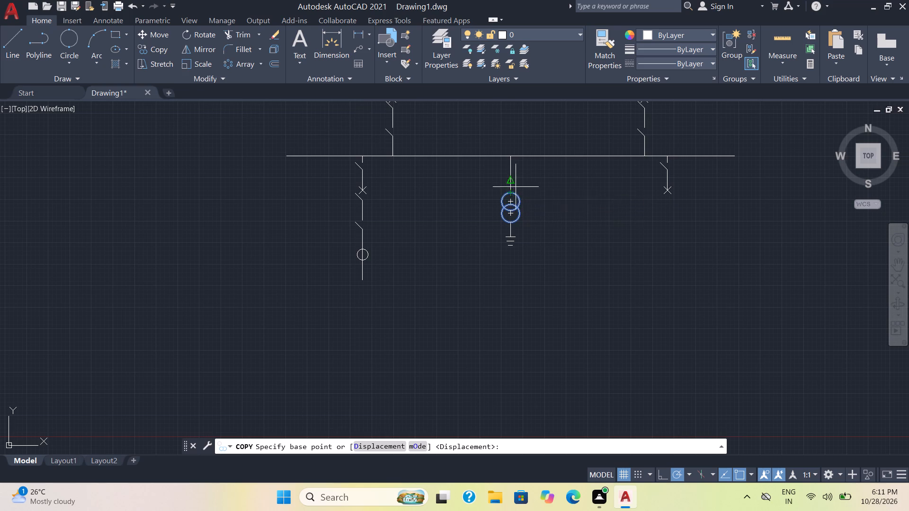
{"action": "left_click", "coordinate": [514, 193]}
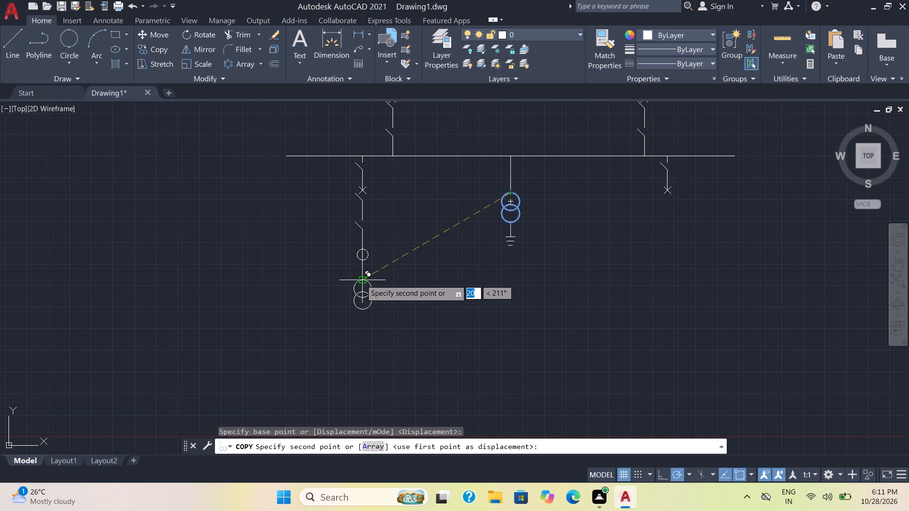
{"action": "left_click", "coordinate": [360, 279]}
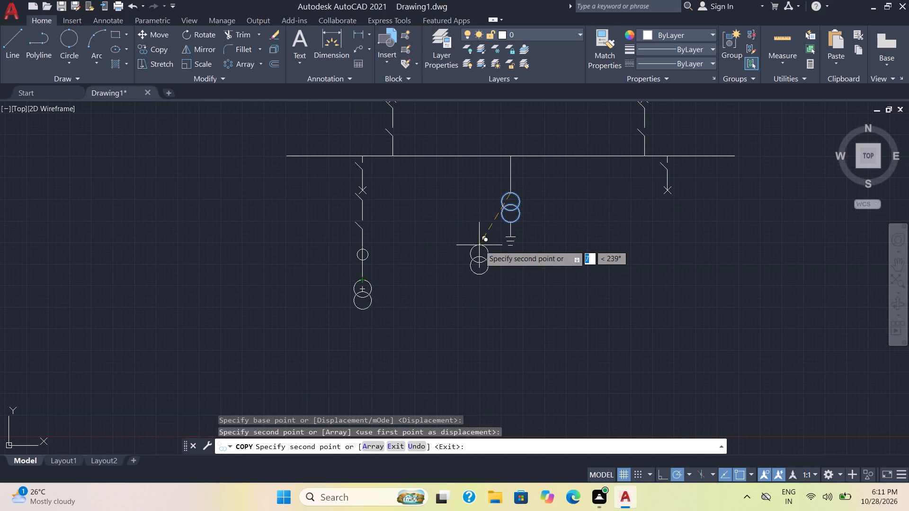
{"action": "key", "text": "Escape"}
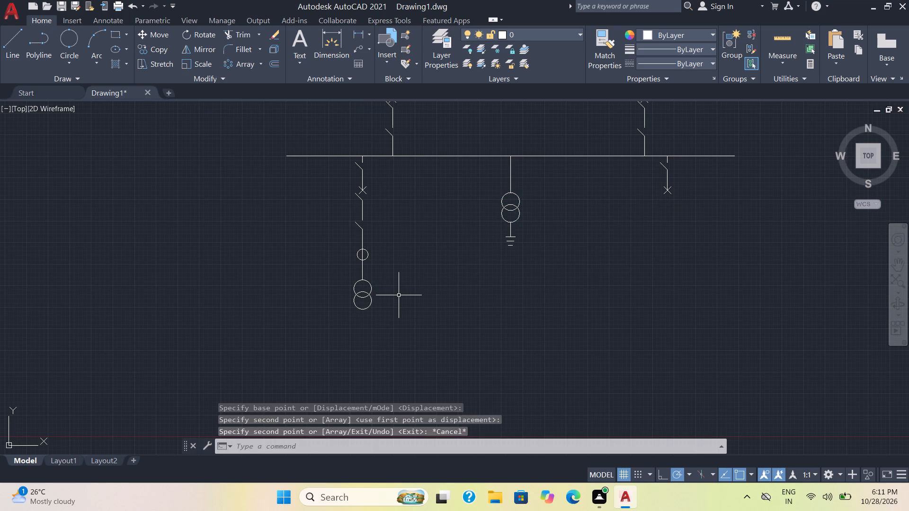
Copy the first feeder transformer's ground symbol by its lead's inner end onto the vertical axis inside the left branch transformer's upper circle.
{"action": "scroll", "coordinate": [399, 295], "scroll_direction": "up", "scroll_amount": 1}
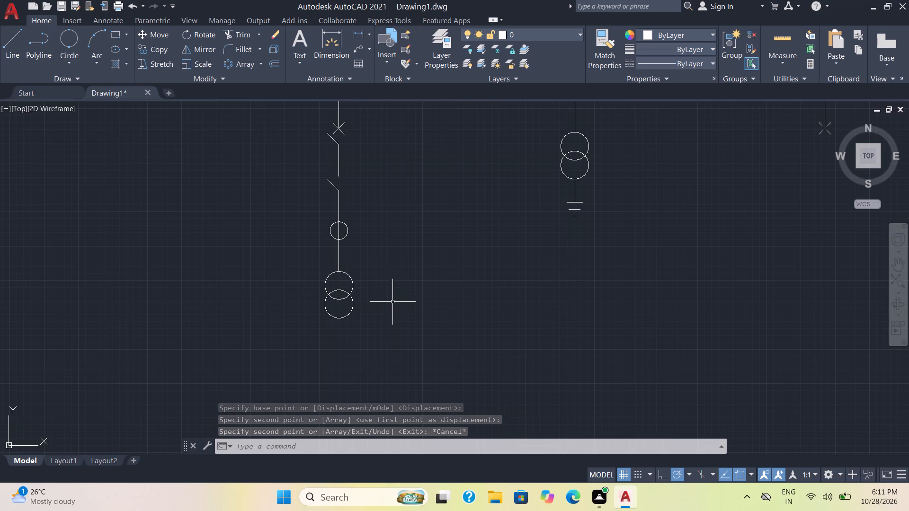
{"action": "scroll", "coordinate": [399, 291], "scroll_direction": "down", "scroll_amount": 2}
{"action": "middle_click_drag", "start_coordinate": [444, 185], "coordinate": [450, 297]}
{"action": "scroll", "coordinate": [445, 287], "scroll_direction": "down", "scroll_amount": 1}
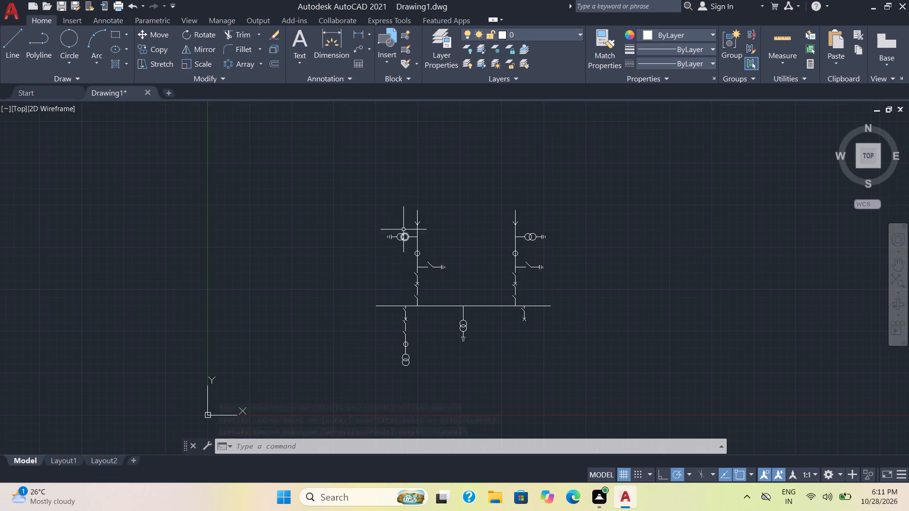
{"action": "scroll", "coordinate": [403, 245], "scroll_direction": "up", "scroll_amount": 2}
{"action": "left_click", "coordinate": [378, 243]}
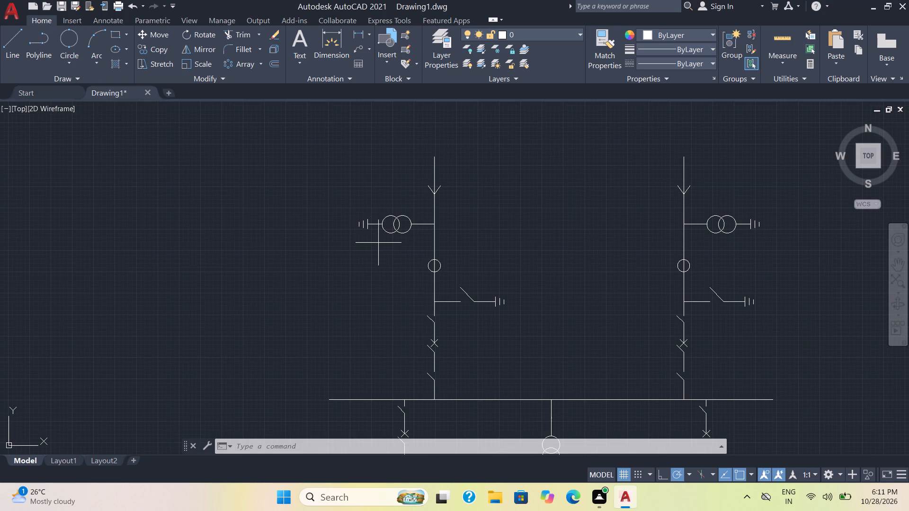
{"action": "left_click", "coordinate": [349, 211]}
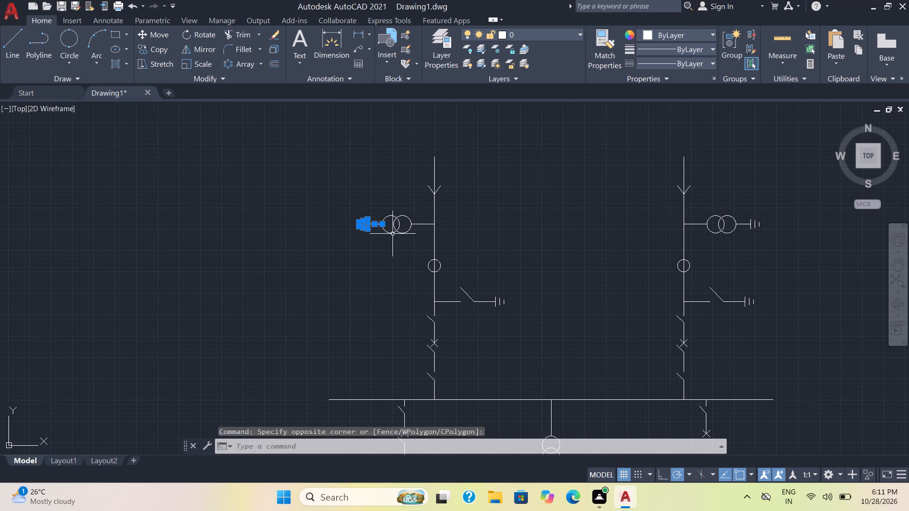
{"action": "left_click", "coordinate": [144, 50]}
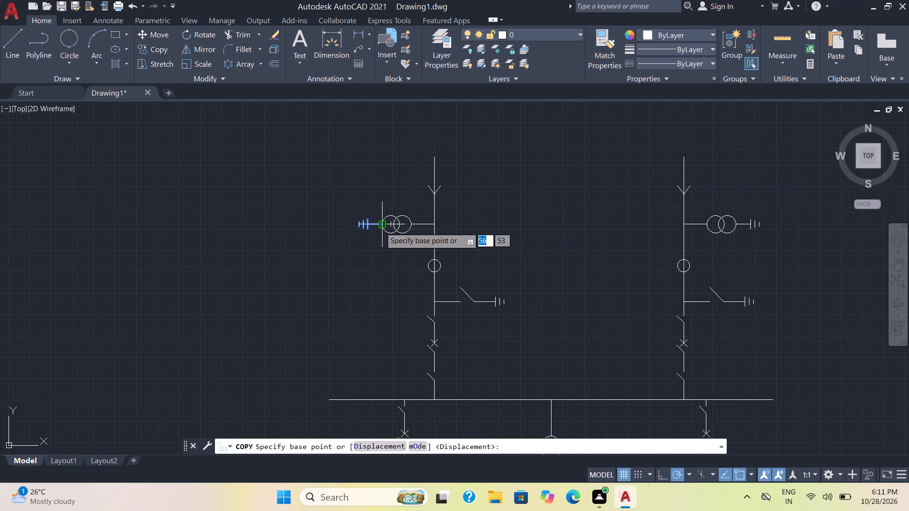
{"action": "left_click", "coordinate": [380, 227]}
{"action": "scroll", "coordinate": [409, 251], "scroll_direction": "down", "scroll_amount": 2}
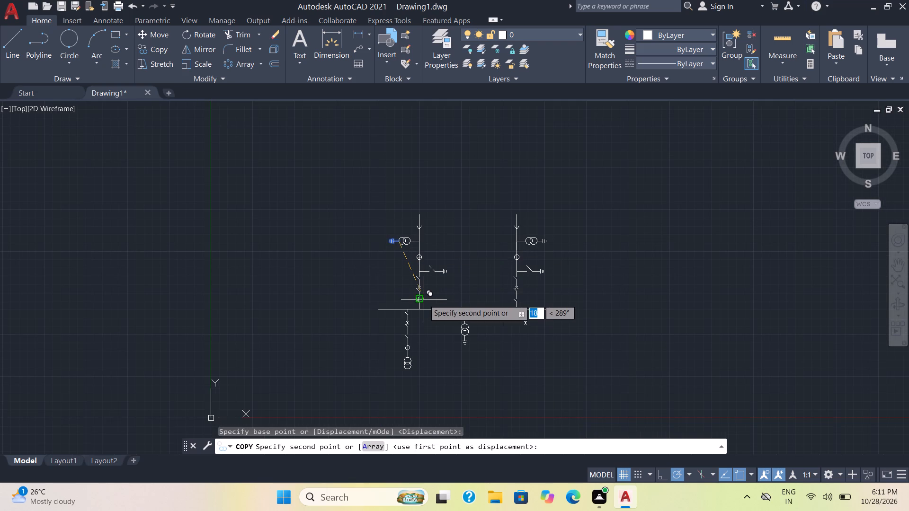
{"action": "middle_click_drag", "start_coordinate": [423, 315], "coordinate": [421, 246]}
{"action": "scroll", "coordinate": [426, 280], "scroll_direction": "up", "scroll_amount": 2}
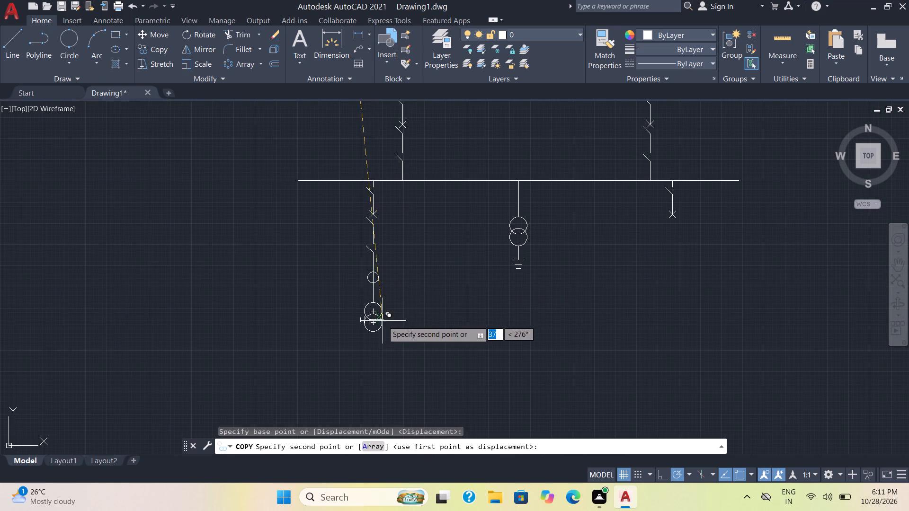
{"action": "middle_click_drag", "start_coordinate": [396, 320], "coordinate": [413, 253]}
{"action": "scroll", "coordinate": [412, 252], "scroll_direction": "up", "scroll_amount": 3}
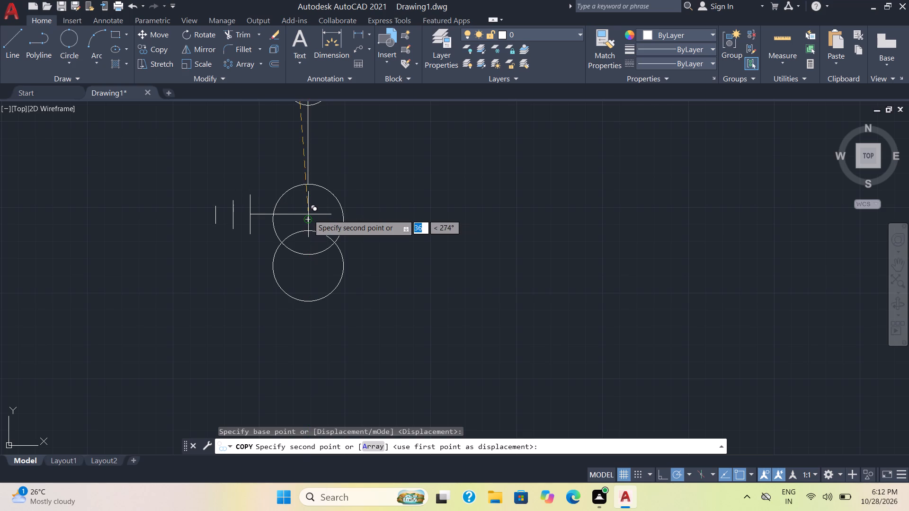
{"action": "scroll", "coordinate": [308, 214], "scroll_direction": "up", "scroll_amount": 2}
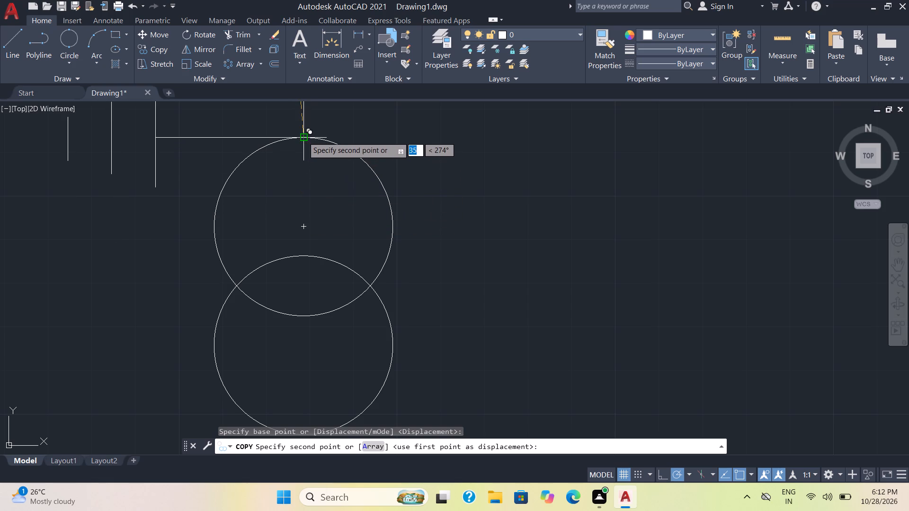
{"action": "left_click", "coordinate": [302, 208]}
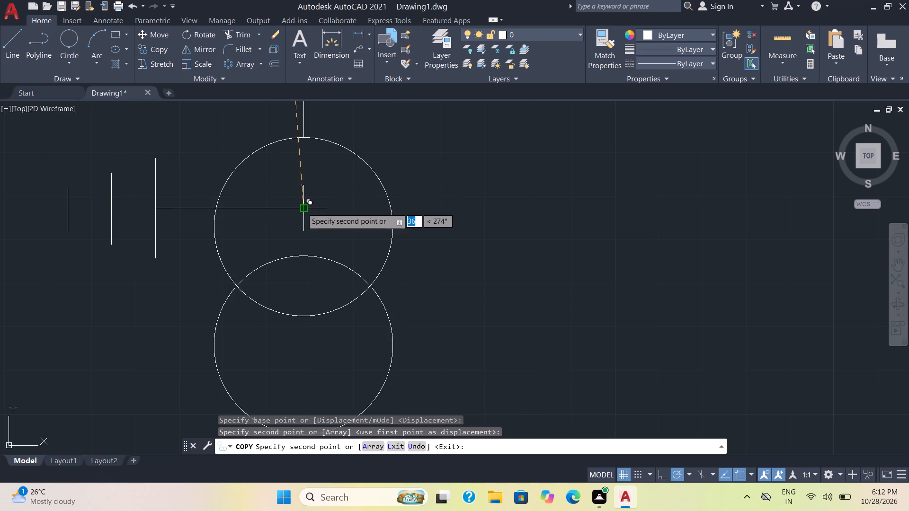
{"action": "key", "text": "Escape"}
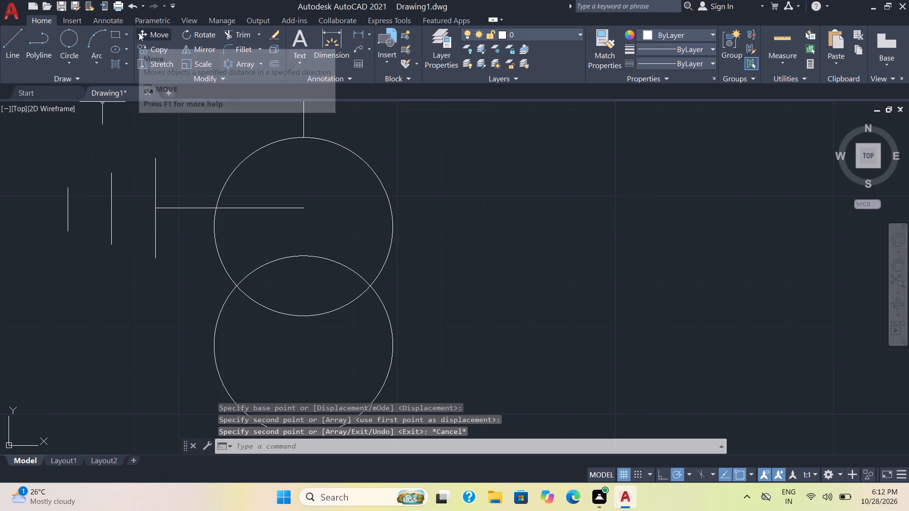
Draw a small downward-pointing 3-sided polygon, circumscribed about a circle, centred on the copied ground lead's end inside the upper circle.
{"action": "left_click", "coordinate": [125, 35]}
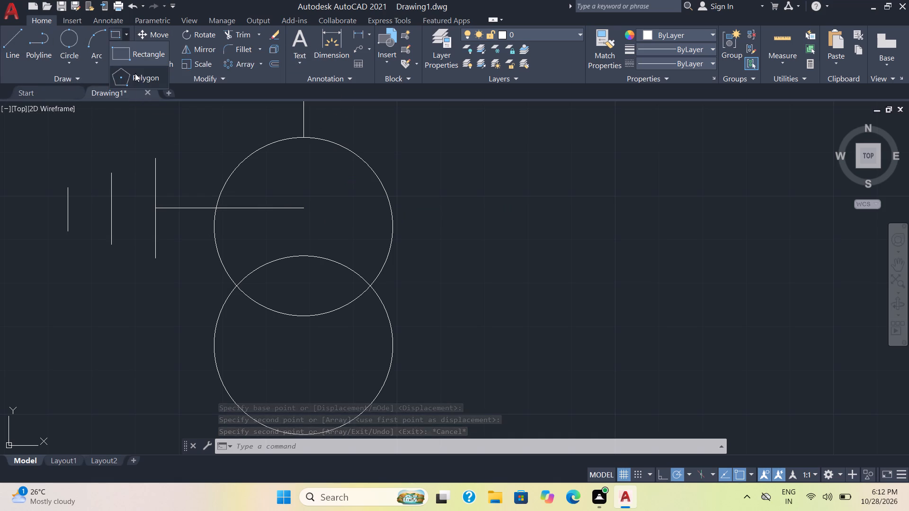
{"action": "left_click", "coordinate": [135, 73]}
{"action": "key", "text": "3"}
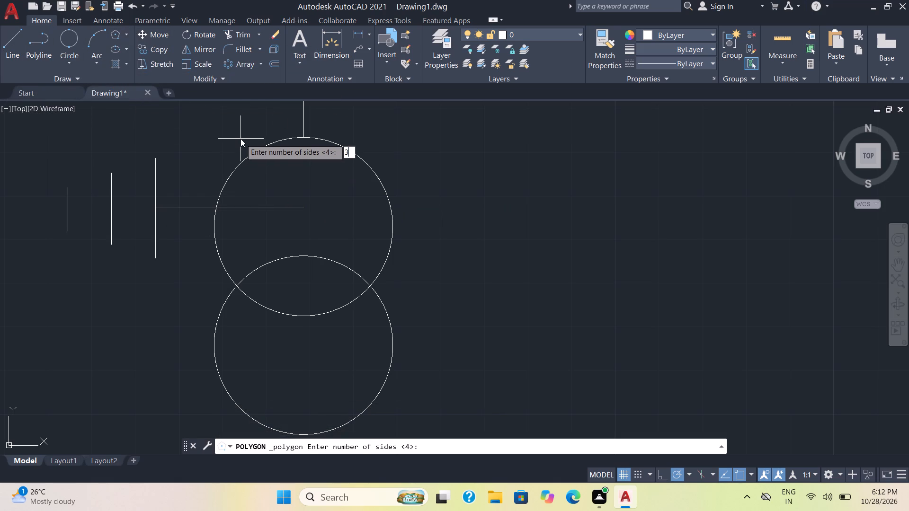
{"action": "key", "text": "Return"}
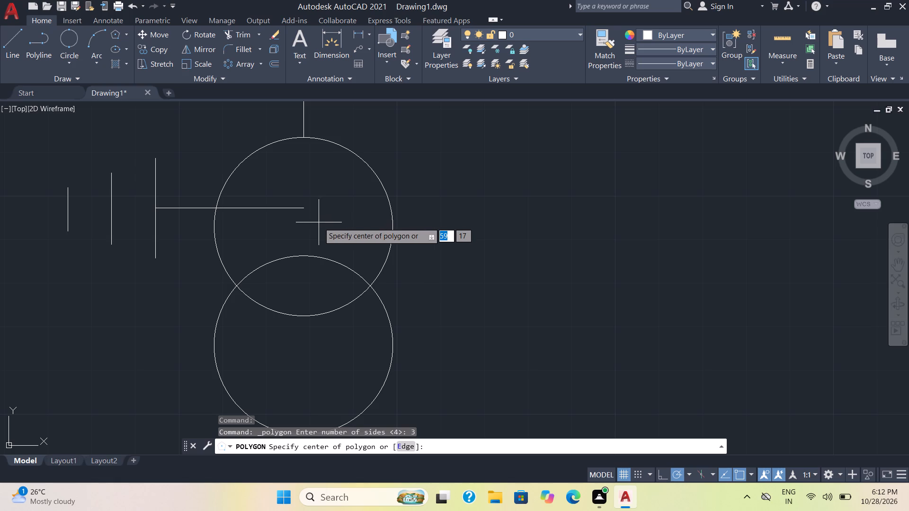
{"action": "left_click", "coordinate": [302, 208]}
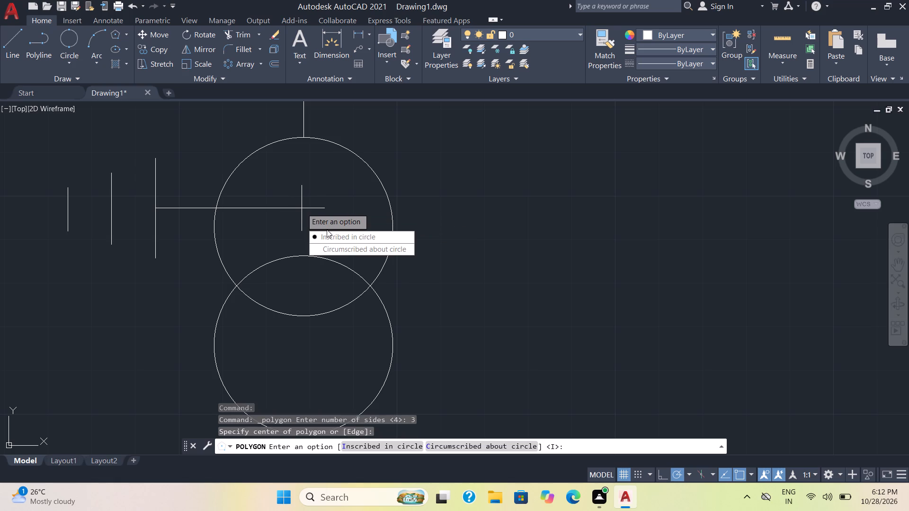
{"action": "left_click_drag", "start_coordinate": [334, 251], "coordinate": [302, 208]}
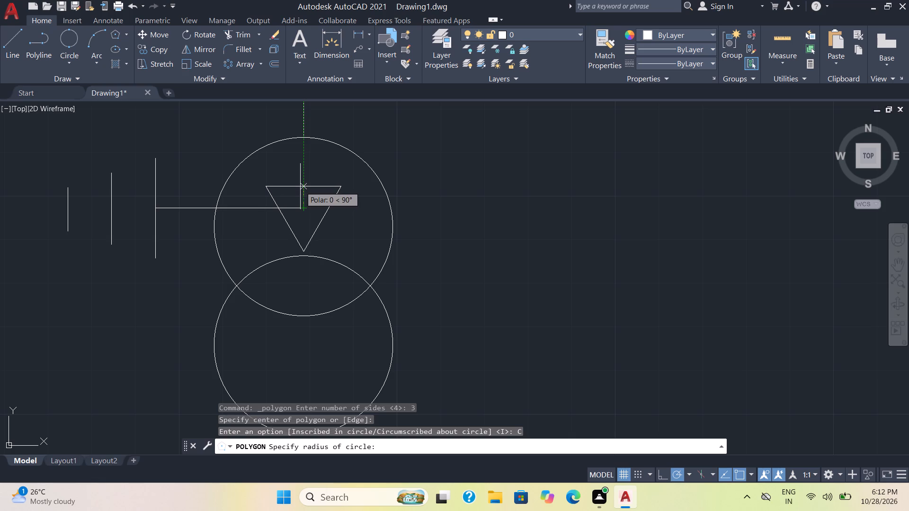
{"action": "left_click", "coordinate": [300, 186]}
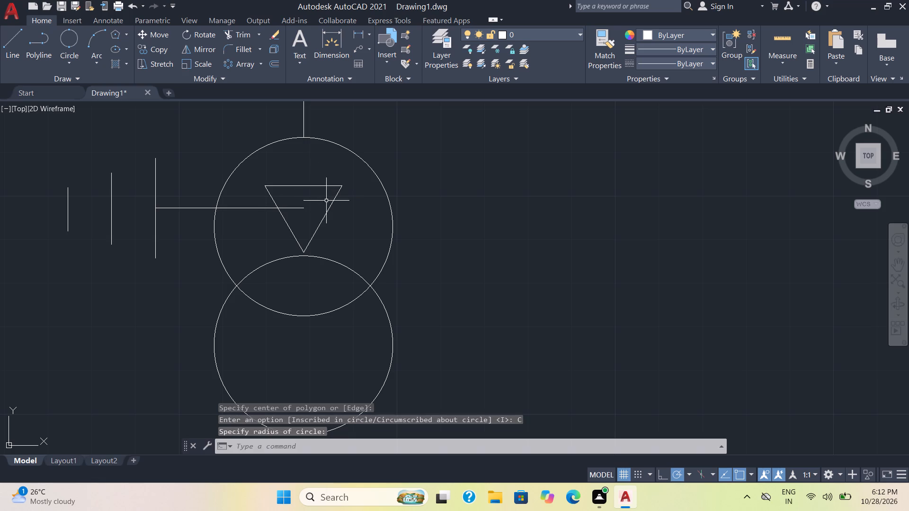
Copy the triangle by its top edge's midpoint straight down to the centre of the transformer's lower circle.
{"action": "left_click", "coordinate": [327, 215]}
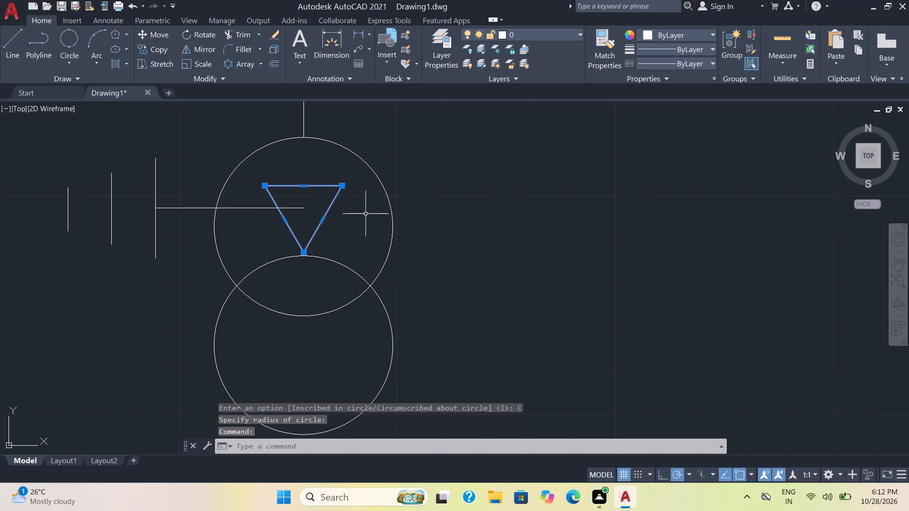
{"action": "scroll", "coordinate": [365, 214], "scroll_direction": "down", "scroll_amount": 1}
{"action": "middle_click_drag", "start_coordinate": [365, 214], "coordinate": [322, 179]}
{"action": "left_click", "coordinate": [164, 51]}
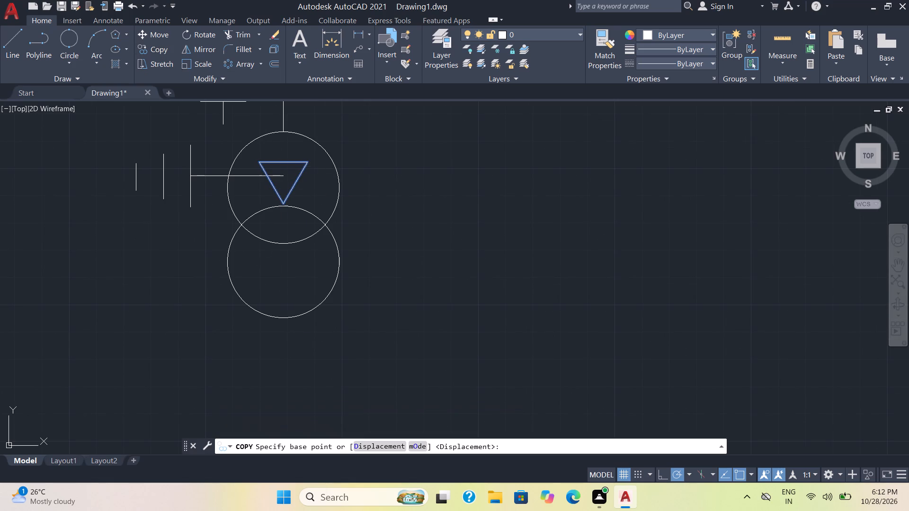
{"action": "left_click", "coordinate": [283, 161]}
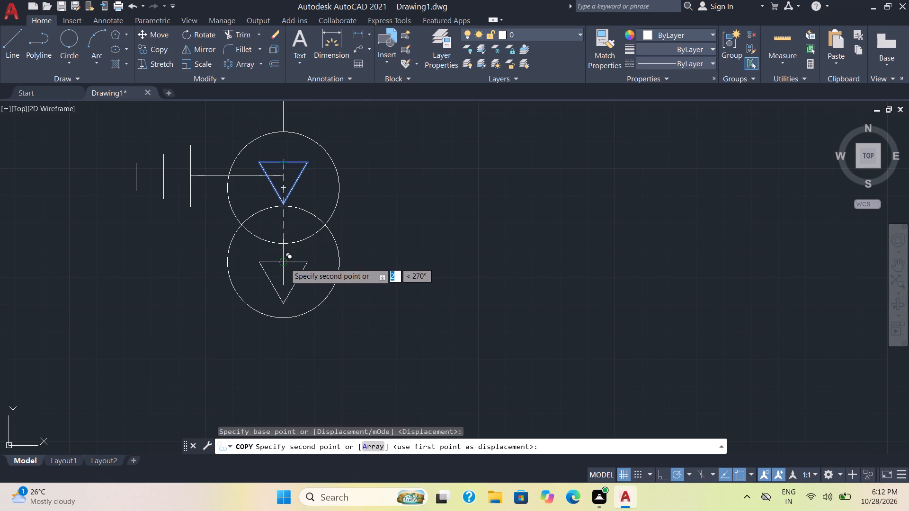
{"action": "left_click", "coordinate": [285, 265]}
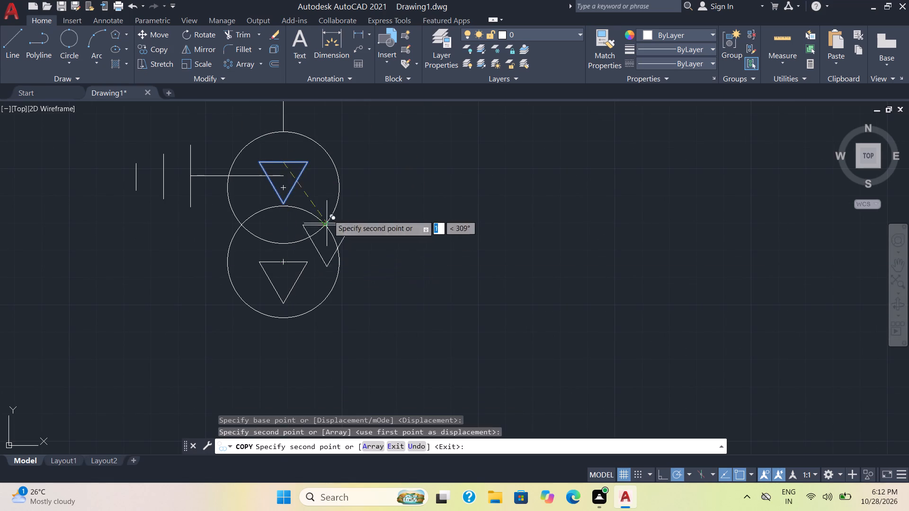
{"action": "key", "text": "Escape"}
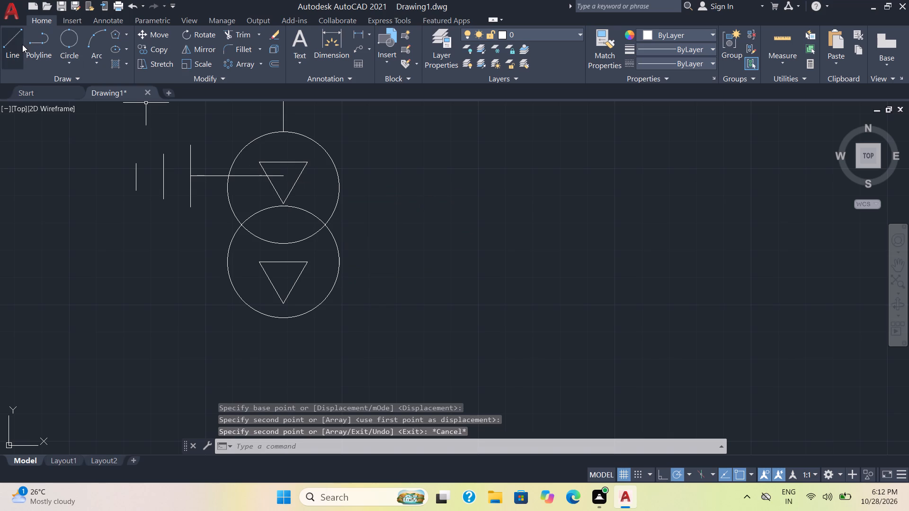
Draw three separate lines from the ground lead's inner end to the three corners of the upper circle's triangle.
{"action": "left_click", "coordinate": [12, 42]}
{"action": "left_click", "coordinate": [282, 175]}
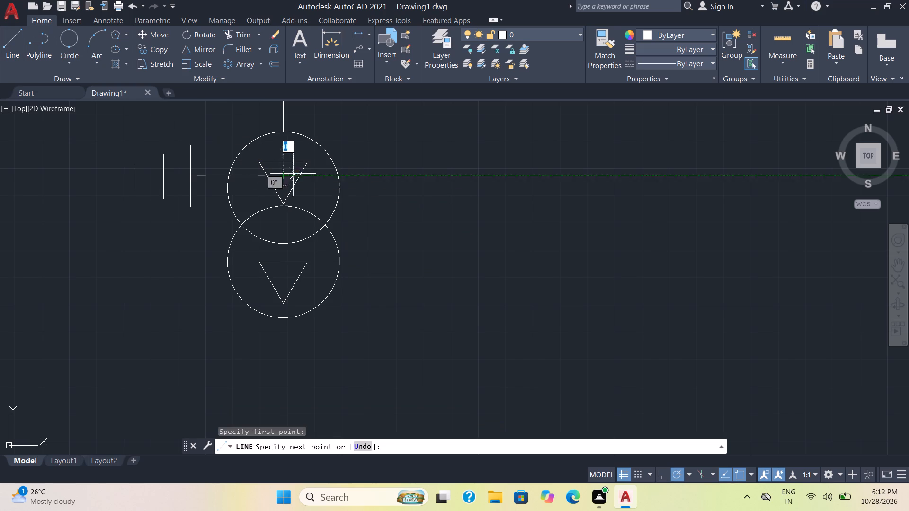
{"action": "left_click", "coordinate": [310, 163]}
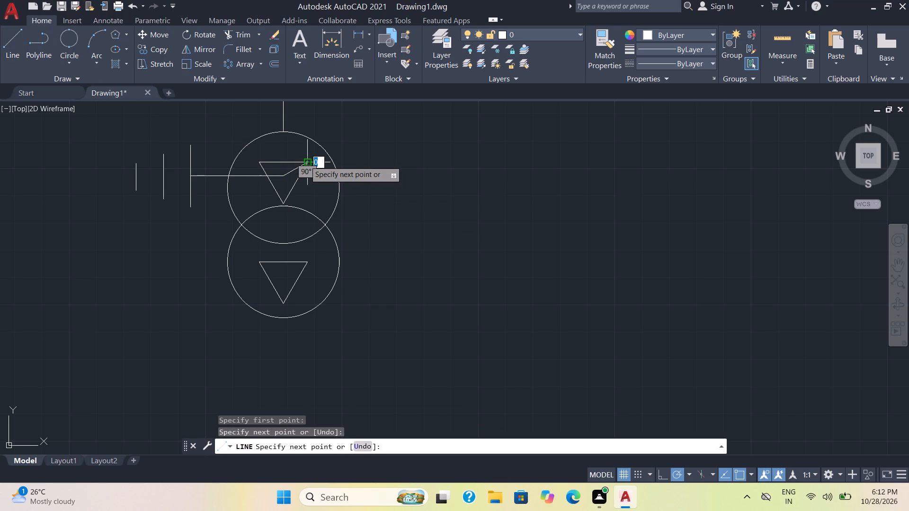
{"action": "key", "text": "space"}
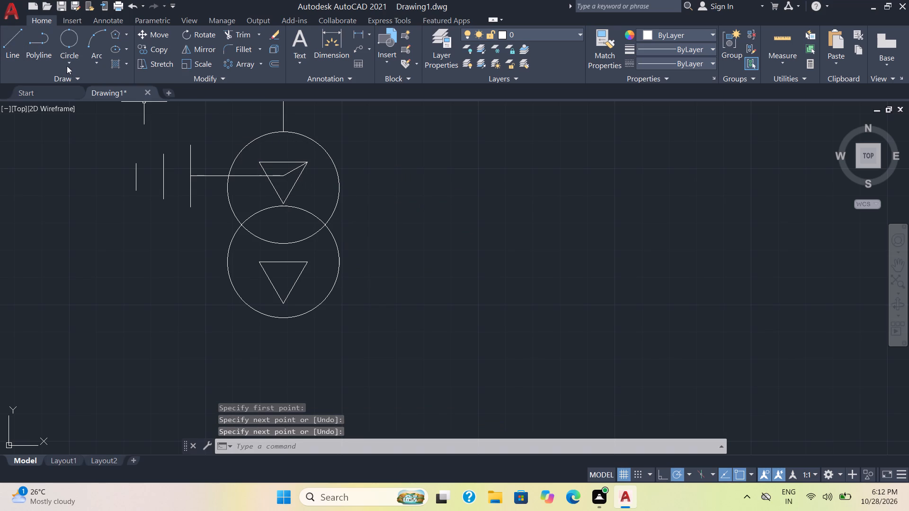
{"action": "key", "text": "space"}
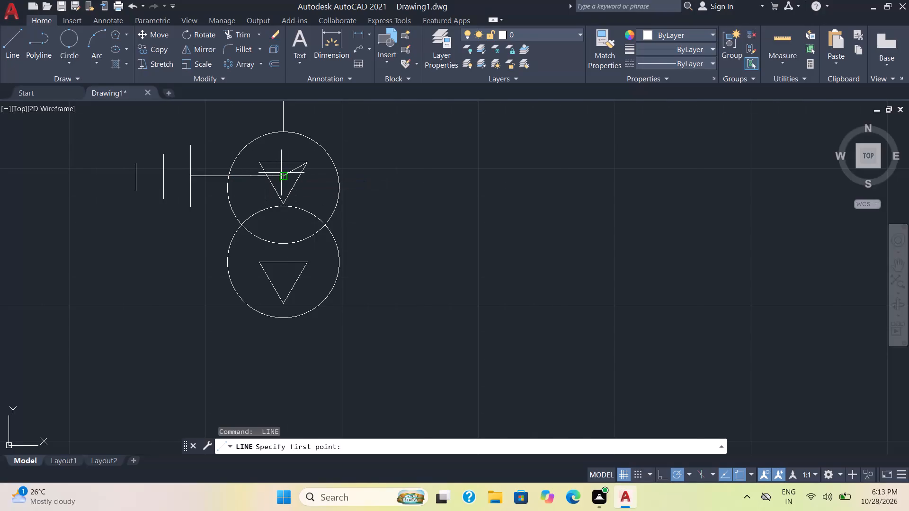
{"action": "left_click", "coordinate": [284, 176]}
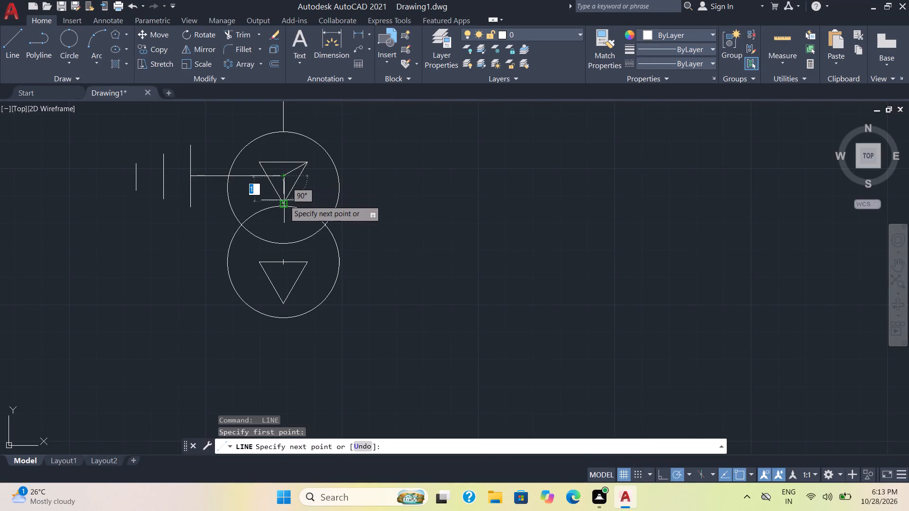
{"action": "scroll", "coordinate": [284, 200], "scroll_direction": "up", "scroll_amount": 3}
{"action": "left_click", "coordinate": [275, 214]}
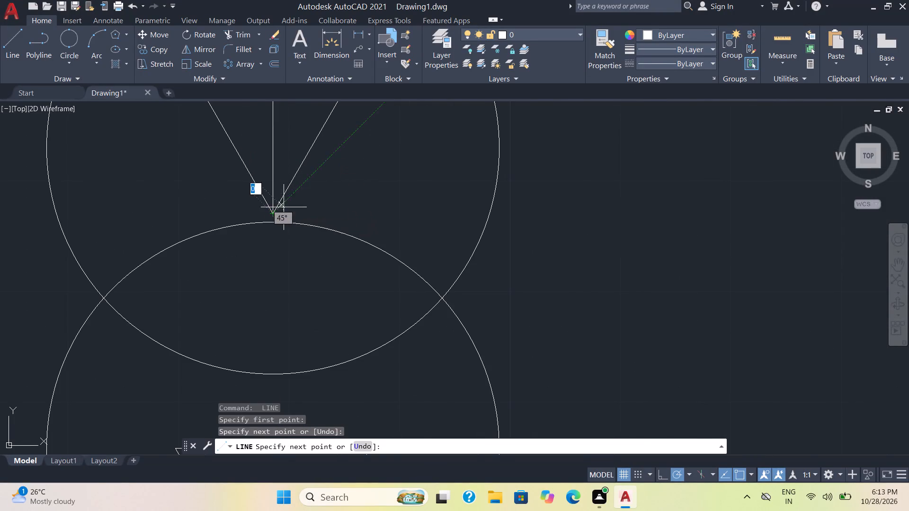
{"action": "scroll", "coordinate": [289, 200], "scroll_direction": "down", "scroll_amount": 2}
{"action": "key", "text": "space"}
{"action": "key", "text": "space"}
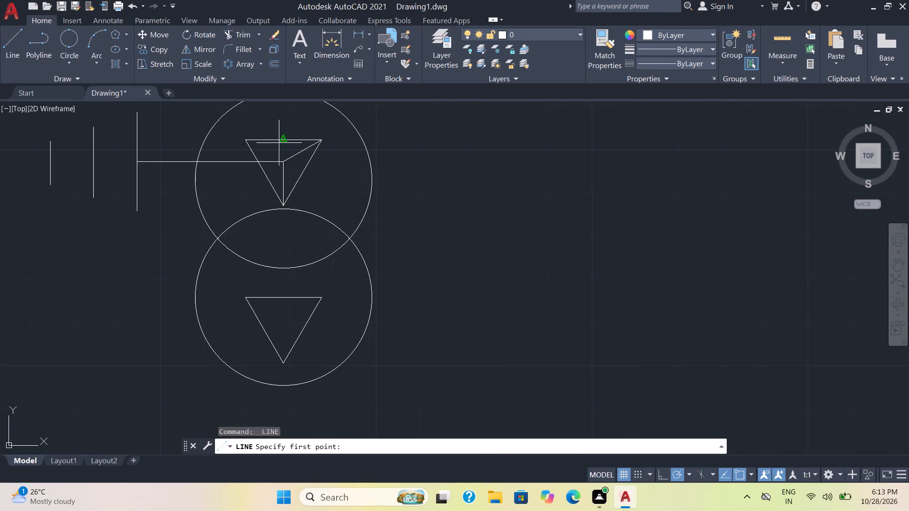
{"action": "left_click", "coordinate": [285, 163]}
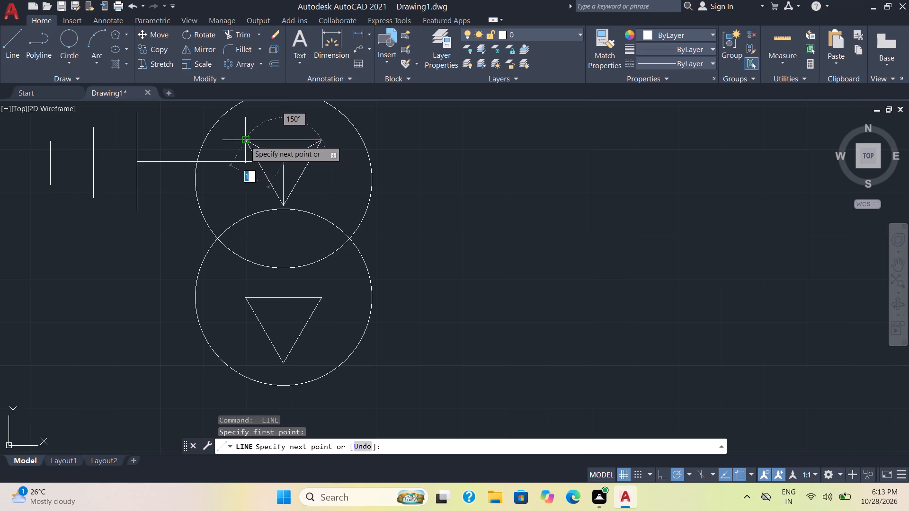
{"action": "left_click", "coordinate": [245, 141]}
{"action": "key", "text": "Escape"}
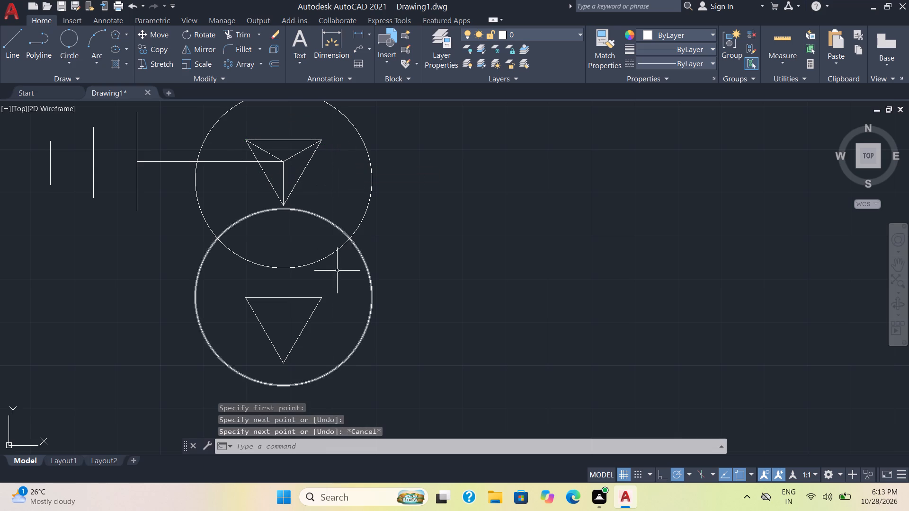
Rotate the lower circle's triangle 180° about the point at its mid-height on the vertical axis.
{"action": "left_click_drag", "start_coordinate": [331, 349], "coordinate": [327, 341]}
{"action": "left_click", "coordinate": [298, 290]}
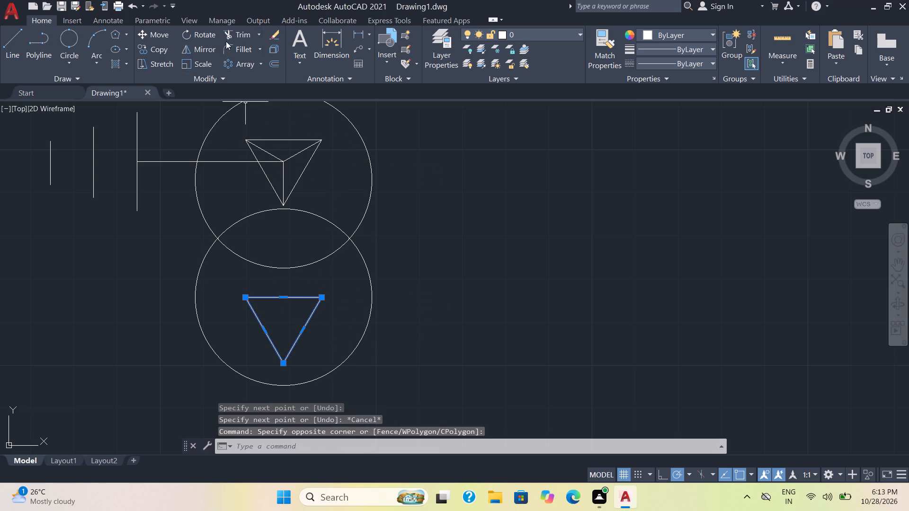
{"action": "left_click", "coordinate": [193, 35]}
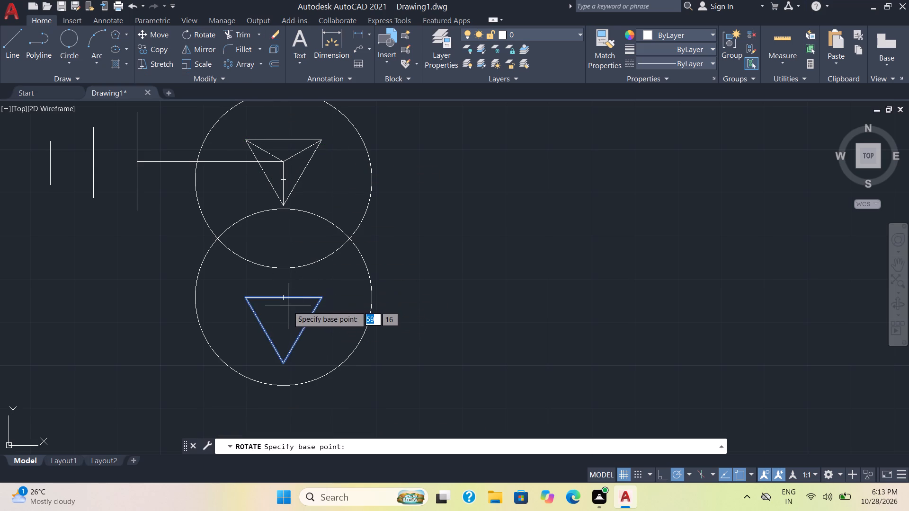
{"action": "left_click", "coordinate": [285, 329]}
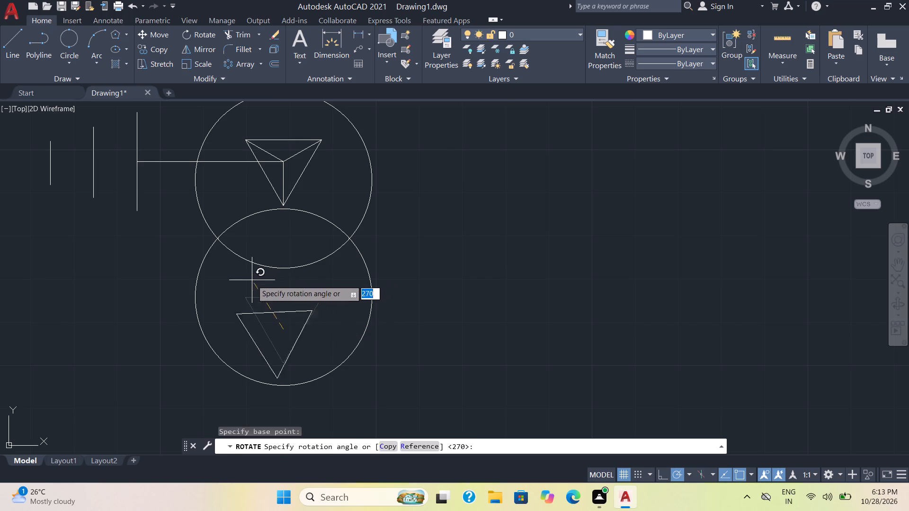
{"action": "left_click", "coordinate": [259, 324]}
Delete the triangle outline in the upper circle, keeping the three lines that form the wye symbol.
{"action": "scroll", "coordinate": [339, 277], "scroll_direction": "down", "scroll_amount": 1}
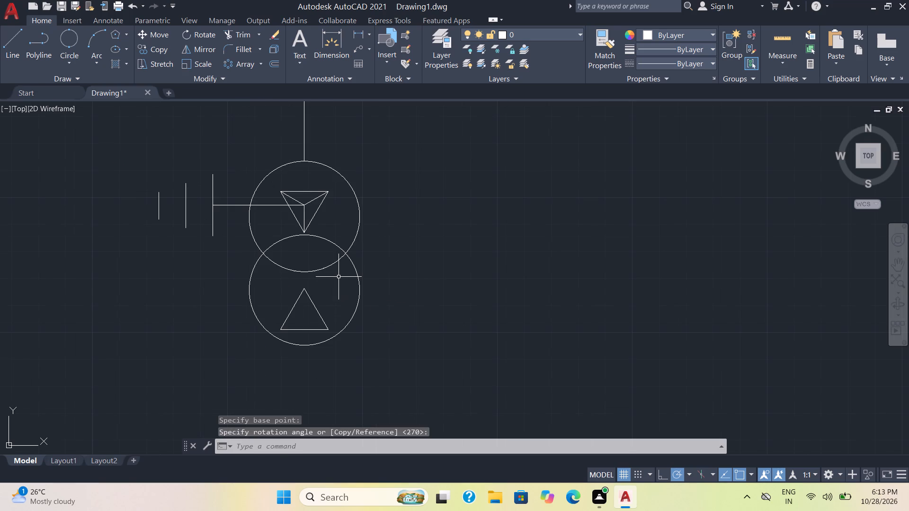
{"action": "left_click", "coordinate": [312, 190]}
{"action": "key", "text": "Delete"}
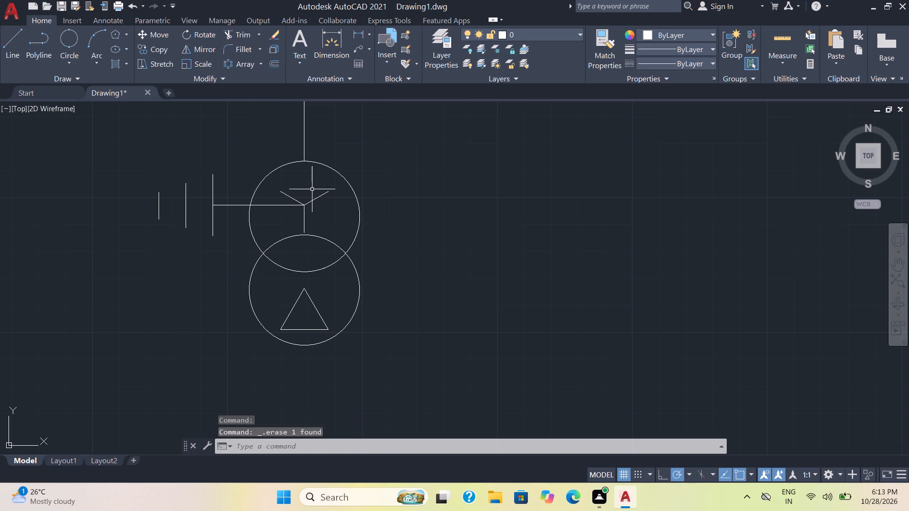
{"action": "scroll", "coordinate": [325, 211], "scroll_direction": "down", "scroll_amount": 1}
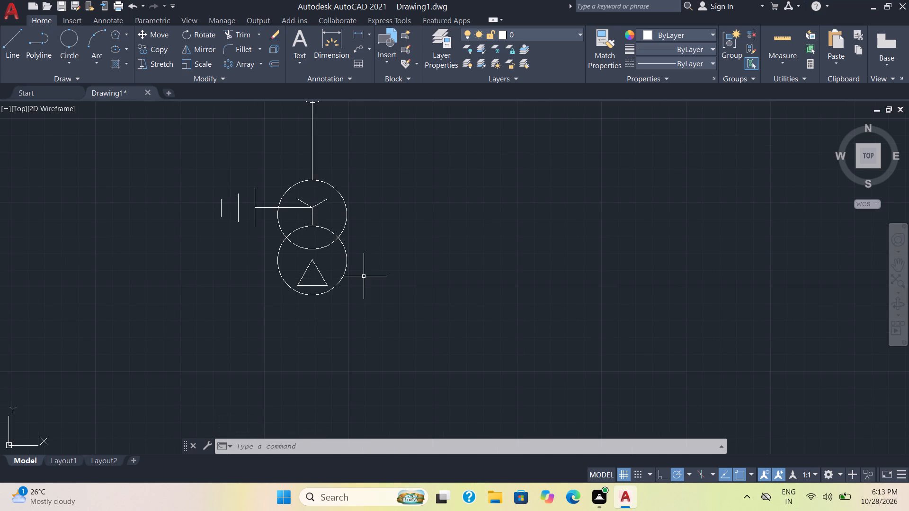
{"action": "scroll", "coordinate": [364, 276], "scroll_direction": "down", "scroll_amount": 1}
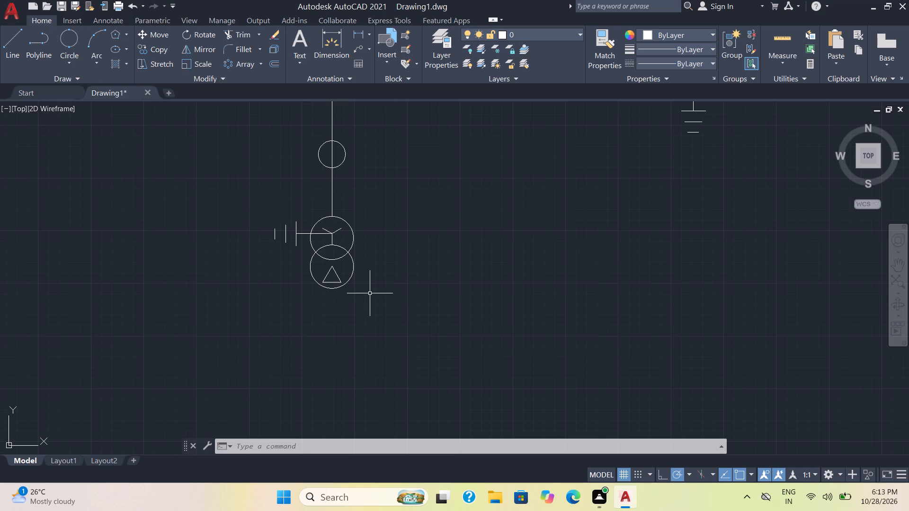
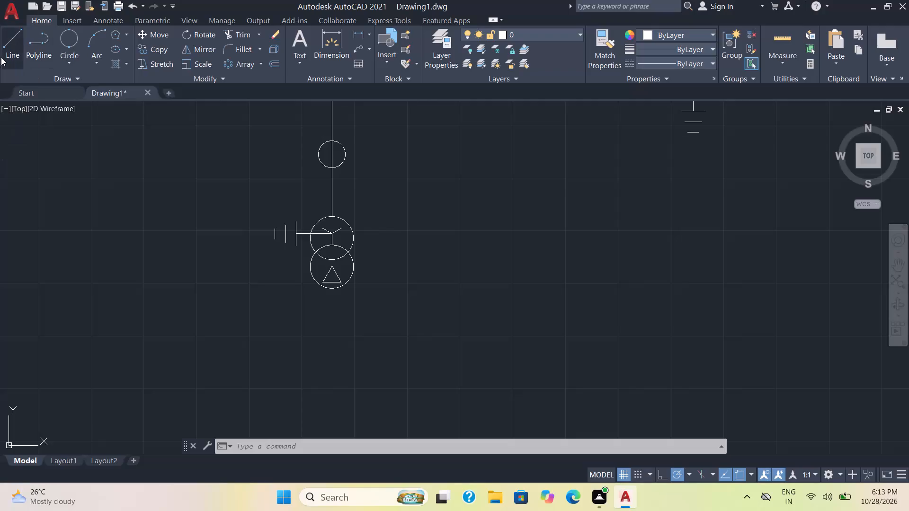
Draw a vertical line about 5 mm long straight down from the bottom of the wye-delta transformer's lower circle.
{"action": "left_click", "coordinate": [12, 46]}
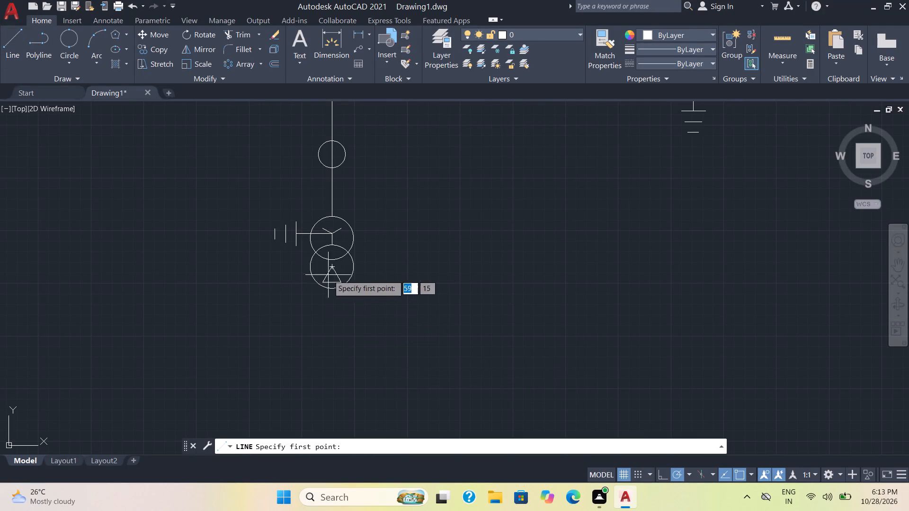
{"action": "scroll", "coordinate": [331, 289], "scroll_direction": "up", "scroll_amount": 3}
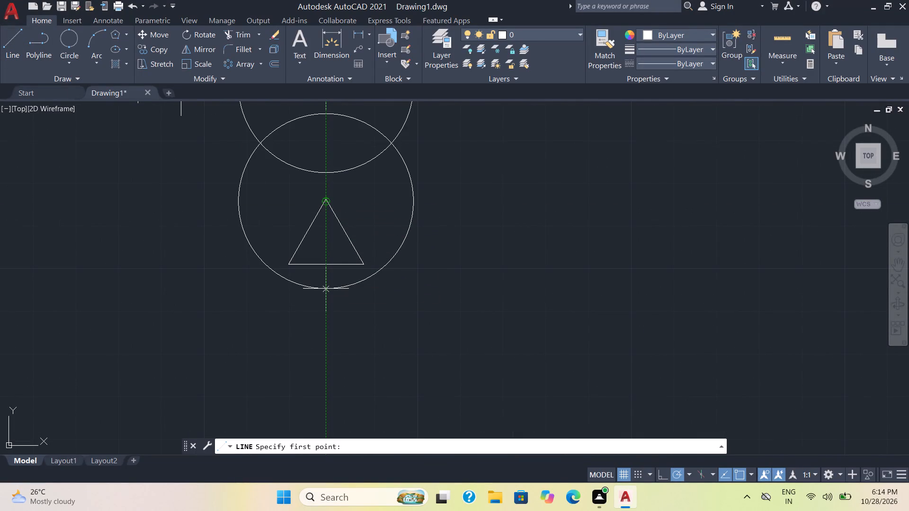
{"action": "left_click", "coordinate": [327, 292]}
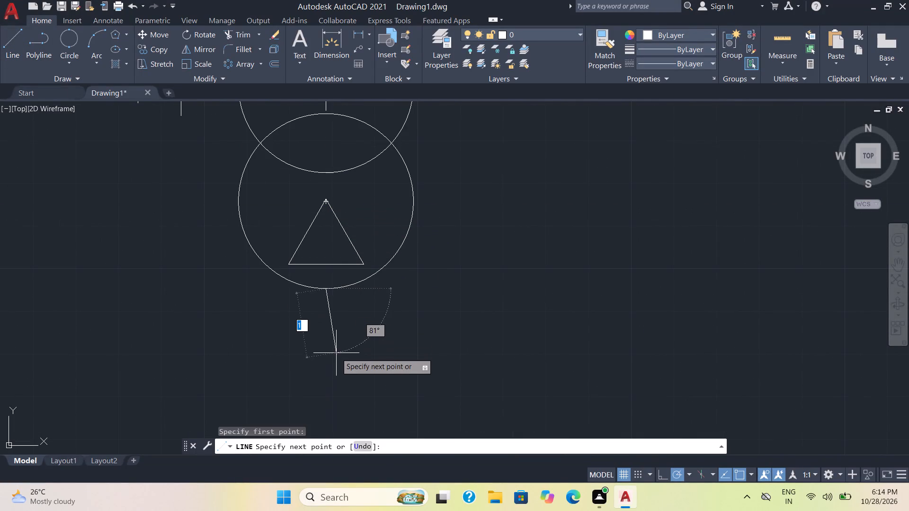
{"action": "scroll", "coordinate": [328, 360], "scroll_direction": "down", "scroll_amount": 2}
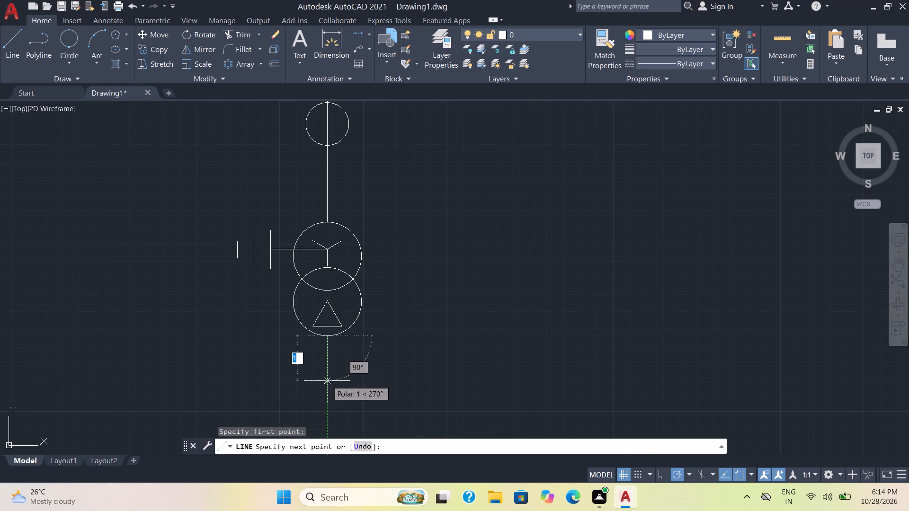
{"action": "middle_click_drag", "start_coordinate": [327, 381], "coordinate": [339, 328]}
{"action": "scroll", "coordinate": [340, 334], "scroll_direction": "down", "scroll_amount": 2}
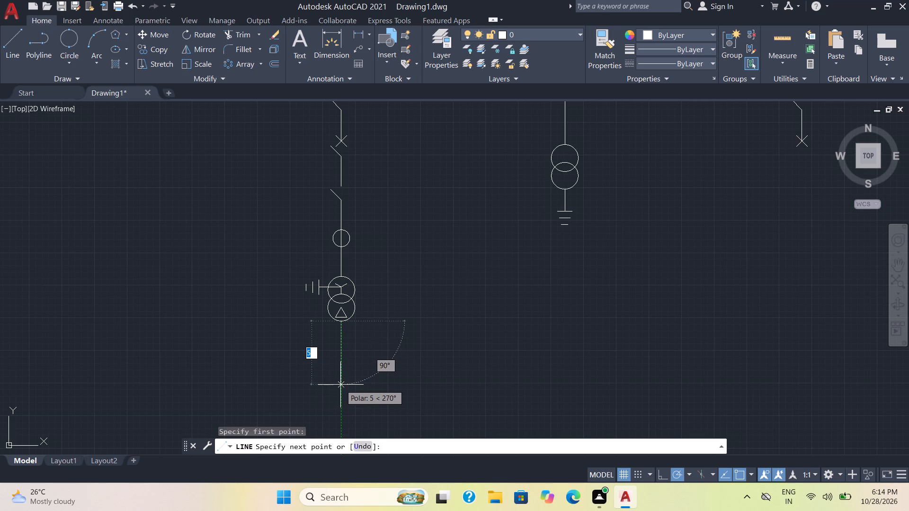
{"action": "left_click", "coordinate": [340, 385]}
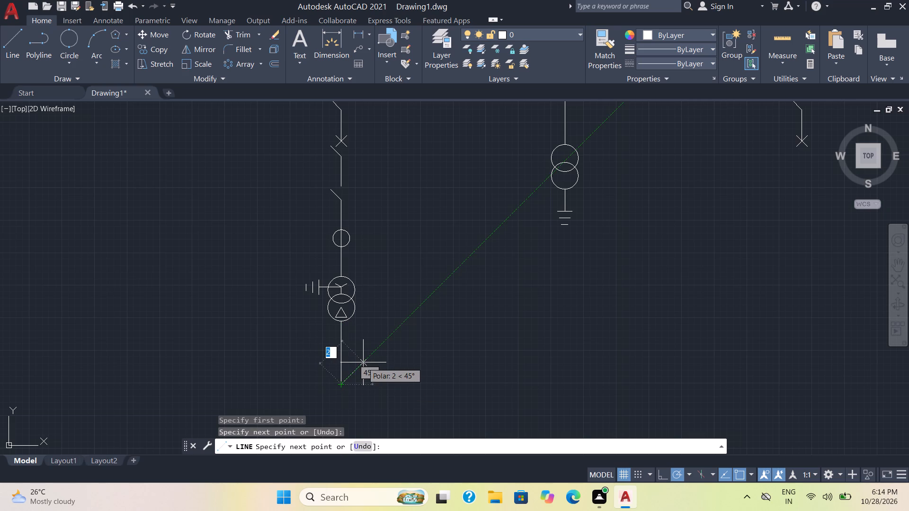
{"action": "key", "text": "Escape"}
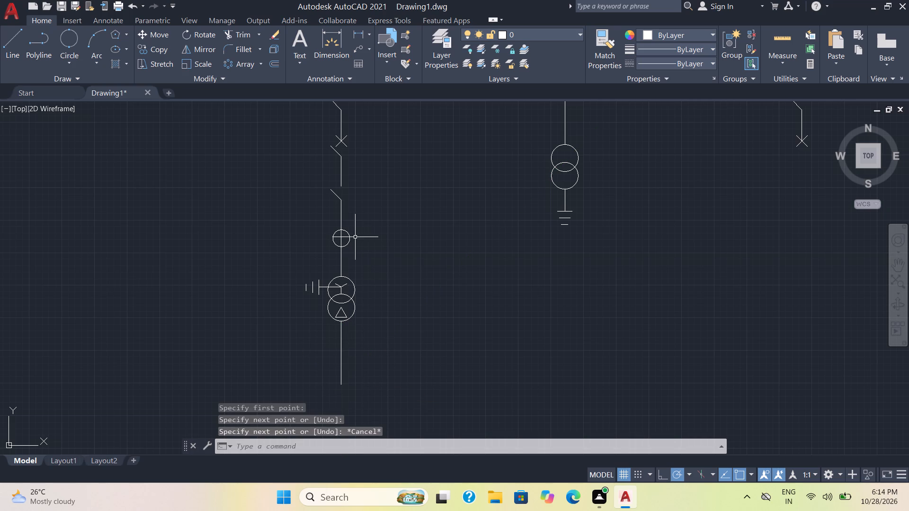
Copy the small circle above the wye-delta transformer by its top point to the lower end of the new vertical line.
{"action": "left_click", "coordinate": [350, 240]}
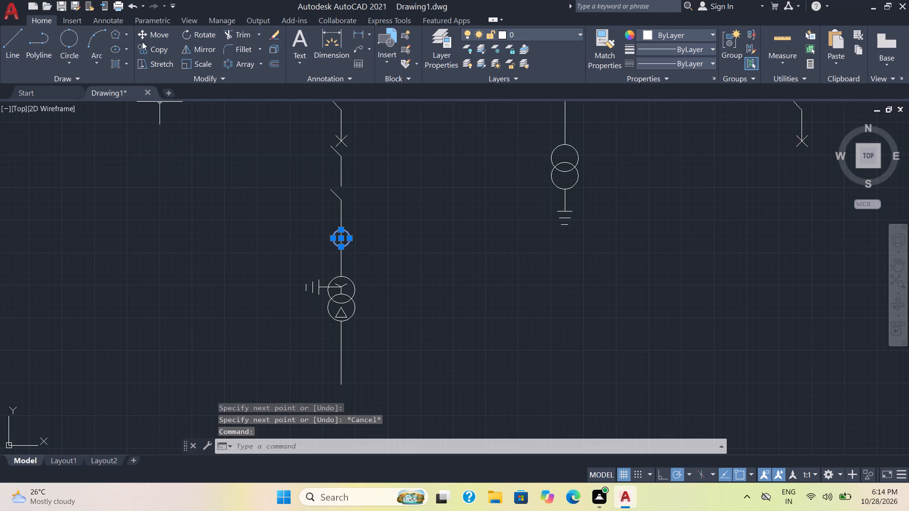
{"action": "left_click", "coordinate": [147, 48]}
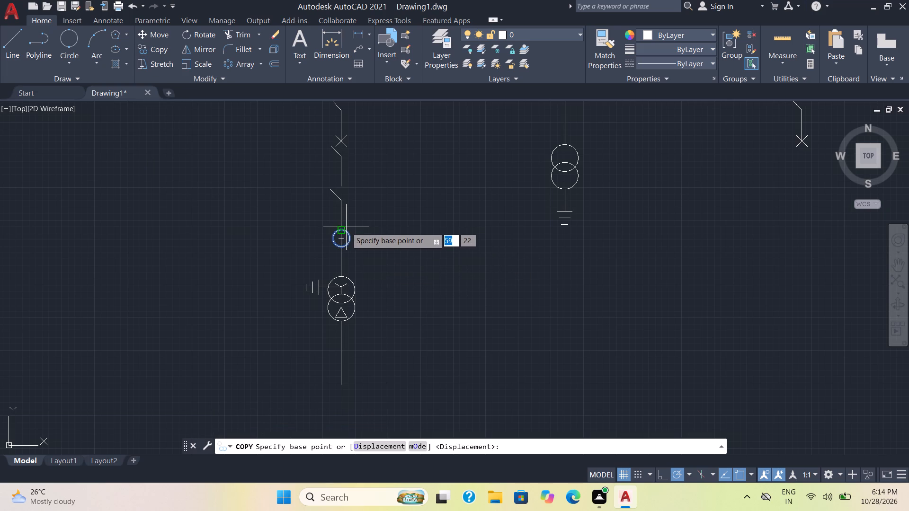
{"action": "left_click", "coordinate": [341, 229]}
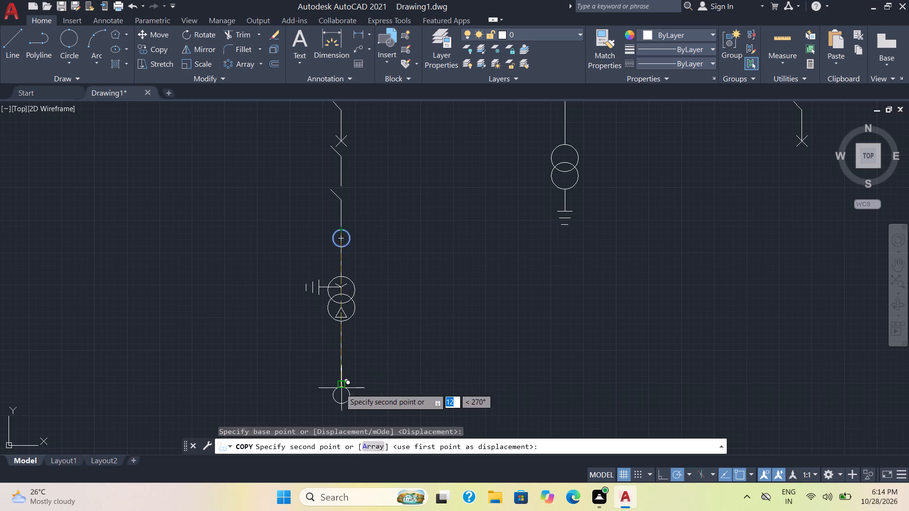
{"action": "left_click", "coordinate": [342, 385]}
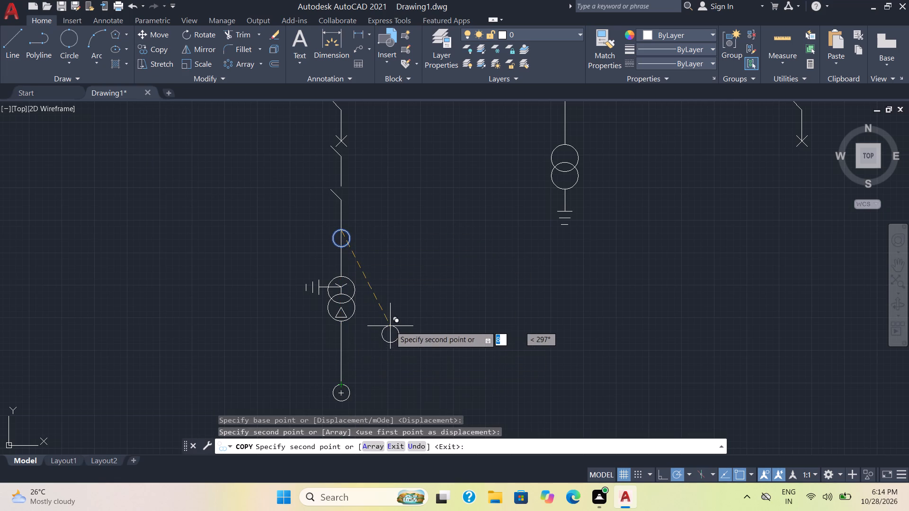
{"action": "key", "text": "Escape"}
Copy the second feeder's grounded transformer branch by its connection point onto the vertical line between the delta circle and the small circle.
{"action": "scroll", "coordinate": [399, 307], "scroll_direction": "down", "scroll_amount": 2}
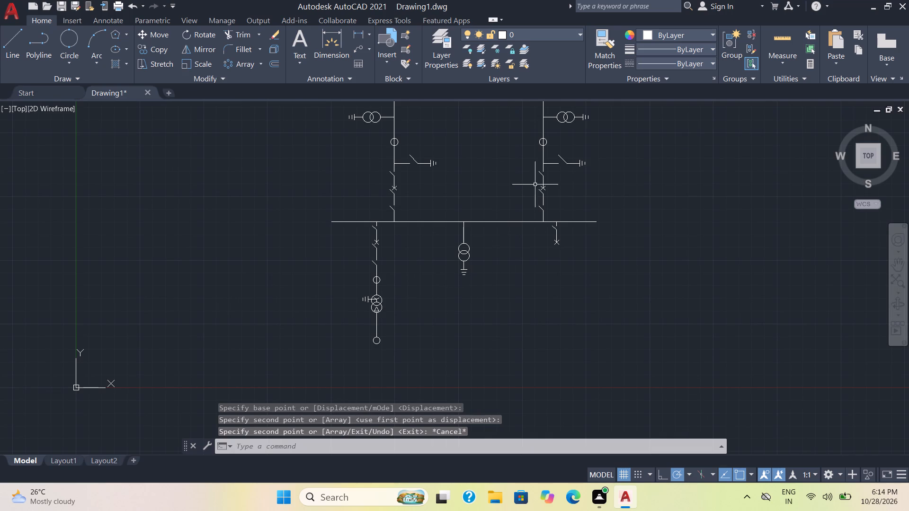
{"action": "left_click", "coordinate": [603, 139]}
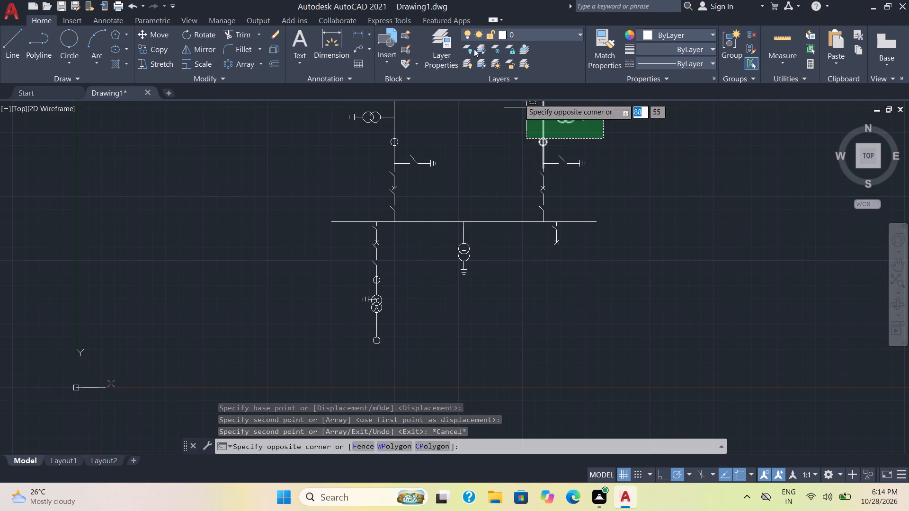
{"action": "left_click", "coordinate": [553, 110]}
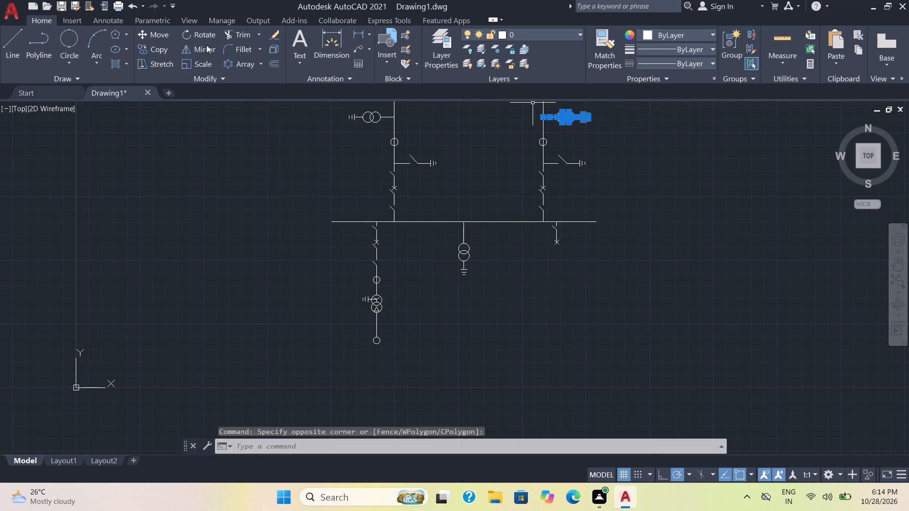
{"action": "left_click", "coordinate": [160, 48]}
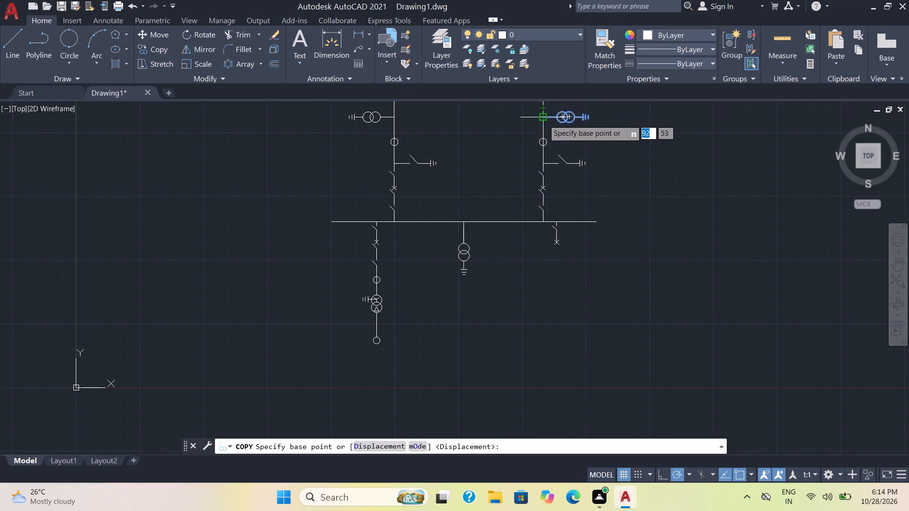
{"action": "left_click", "coordinate": [544, 120]}
{"action": "middle_click_drag", "start_coordinate": [379, 353], "coordinate": [382, 341]}
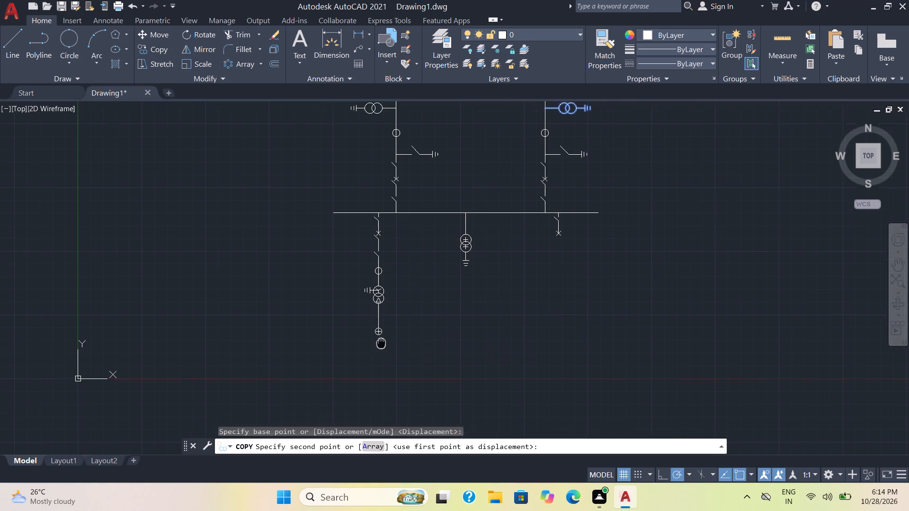
{"action": "middle_click_drag", "start_coordinate": [382, 341], "coordinate": [385, 322]}
{"action": "scroll", "coordinate": [385, 322], "scroll_direction": "up", "scroll_amount": 3}
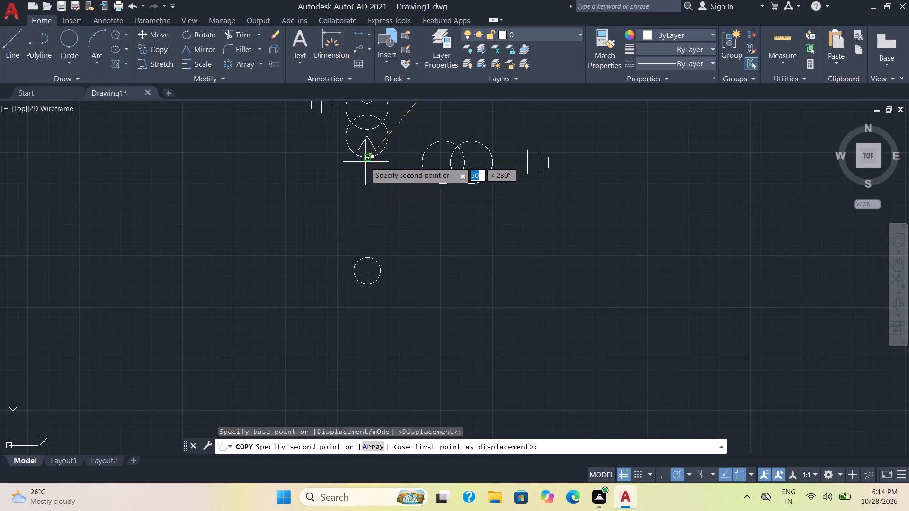
{"action": "left_click", "coordinate": [368, 195]}
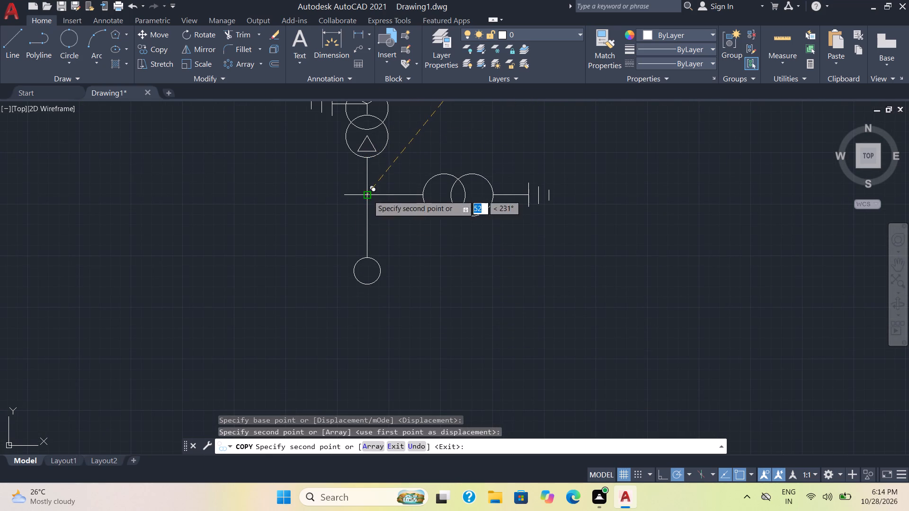
{"action": "scroll", "coordinate": [396, 238], "scroll_direction": "down", "scroll_amount": 2}
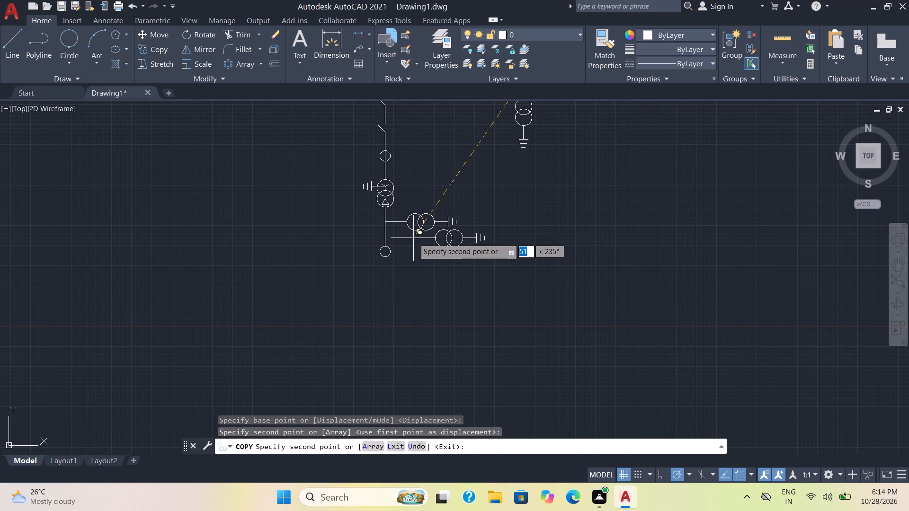
{"action": "key", "text": "Escape"}
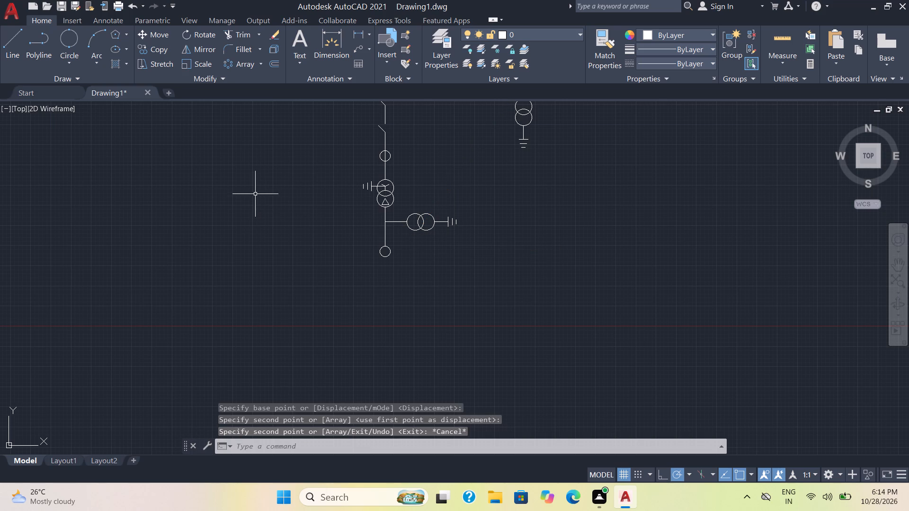
Copy the branch's breaker cross with its vertical line, by the line's top end, to the top of the lower small circle.
{"action": "scroll", "coordinate": [499, 207], "scroll_direction": "down", "scroll_amount": 2}
{"action": "scroll", "coordinate": [499, 207], "scroll_direction": "up", "scroll_amount": 1}
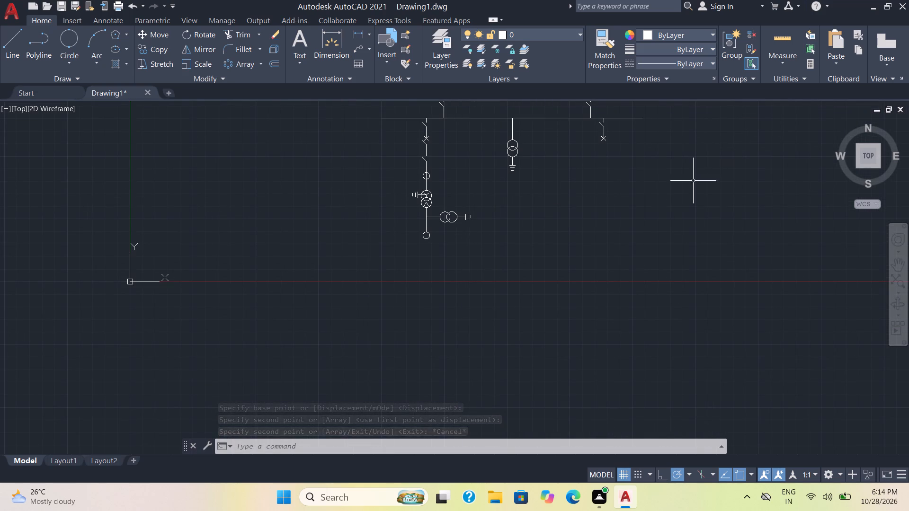
{"action": "scroll", "coordinate": [463, 145], "scroll_direction": "up", "scroll_amount": 1}
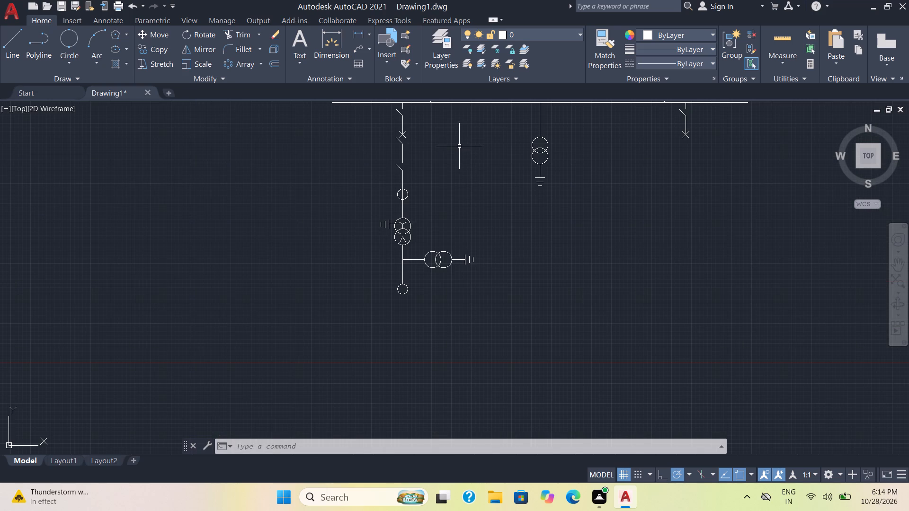
{"action": "middle_click_drag", "start_coordinate": [459, 146], "coordinate": [465, 200]}
{"action": "scroll", "coordinate": [418, 195], "scroll_direction": "up", "scroll_amount": 2}
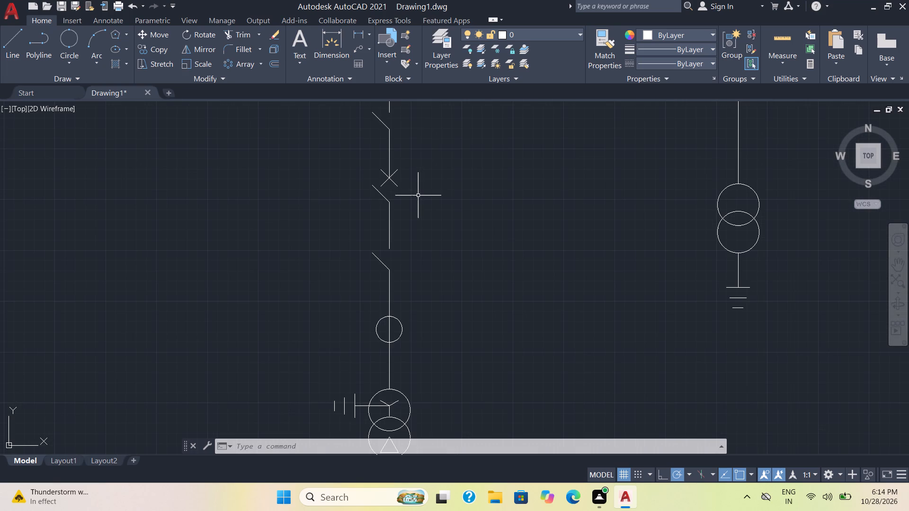
{"action": "left_click", "coordinate": [407, 193]}
{"action": "left_click", "coordinate": [384, 144]}
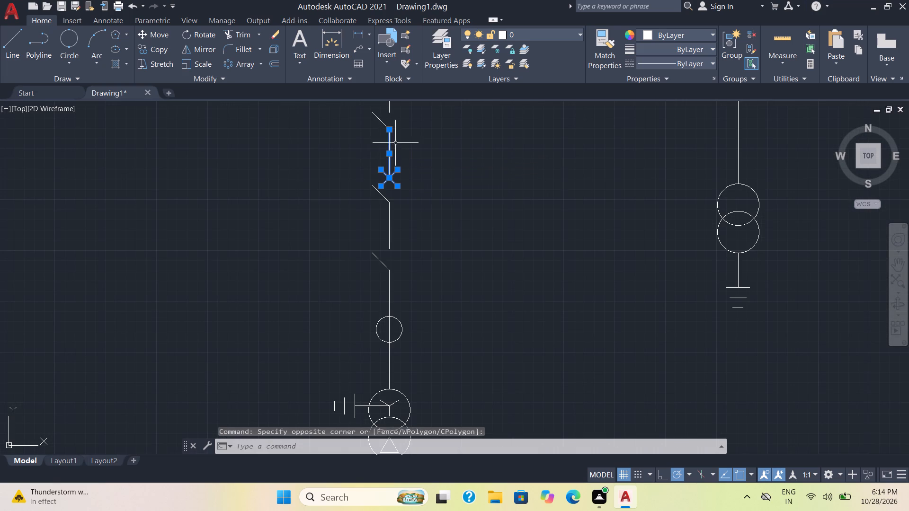
{"action": "left_click", "coordinate": [159, 48]}
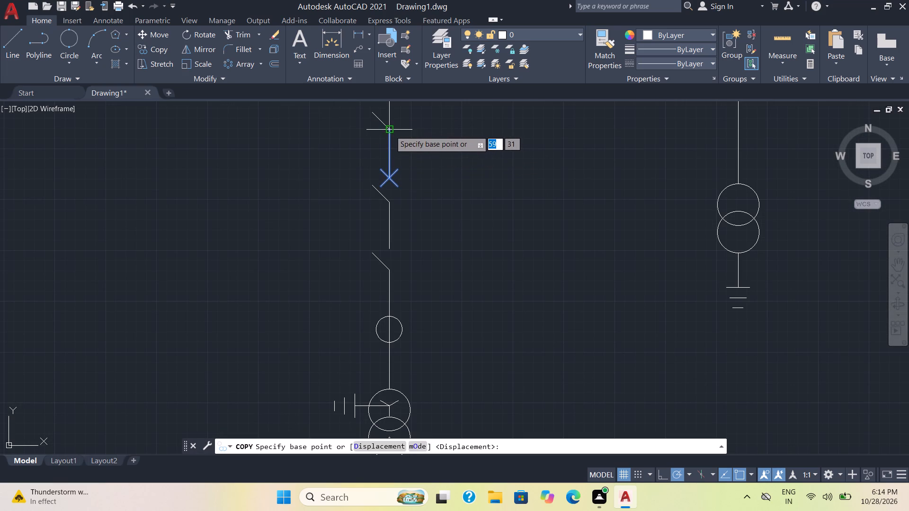
{"action": "left_click", "coordinate": [390, 131]}
{"action": "scroll", "coordinate": [419, 192], "scroll_direction": "down", "scroll_amount": 3}
{"action": "middle_click_drag", "start_coordinate": [423, 312], "coordinate": [445, 229]}
{"action": "scroll", "coordinate": [446, 296], "scroll_direction": "up", "scroll_amount": 2}
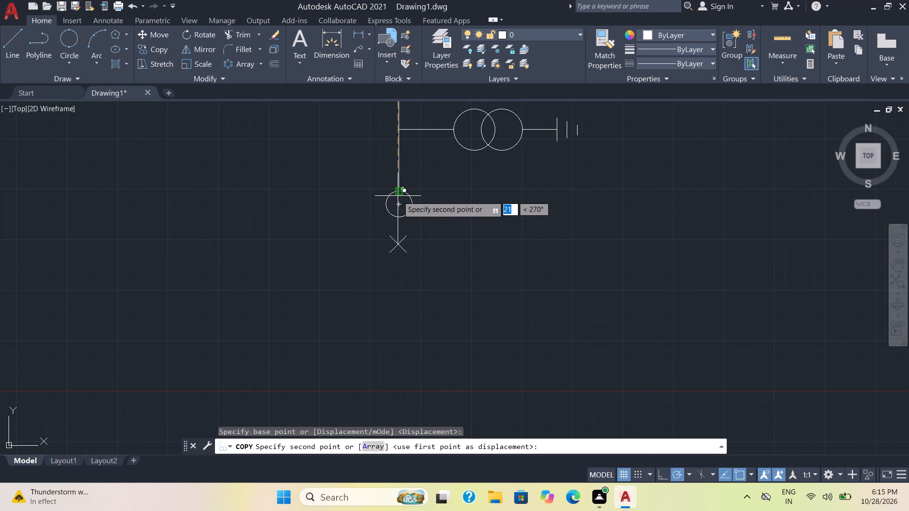
{"action": "scroll", "coordinate": [398, 196], "scroll_direction": "up", "scroll_amount": 3}
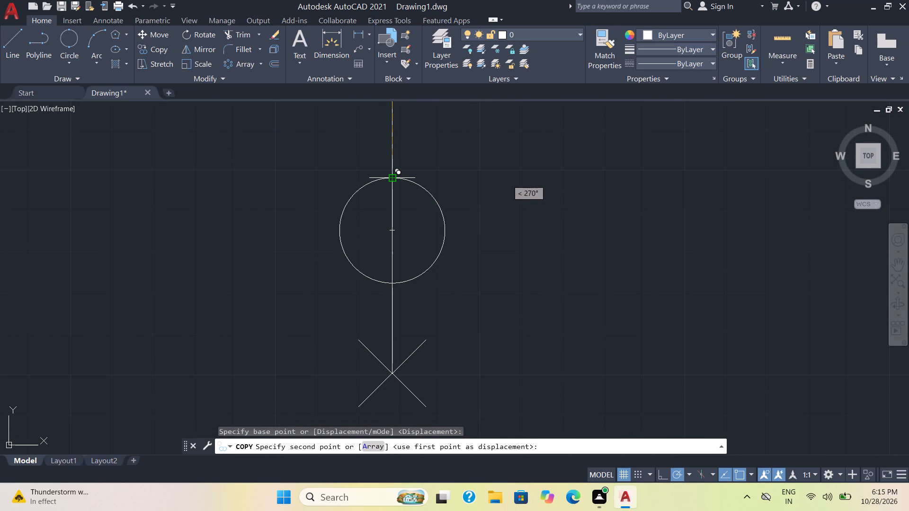
{"action": "left_click", "coordinate": [392, 180]}
{"action": "scroll", "coordinate": [474, 231], "scroll_direction": "down", "scroll_amount": 1}
{"action": "key", "text": "Escape"}
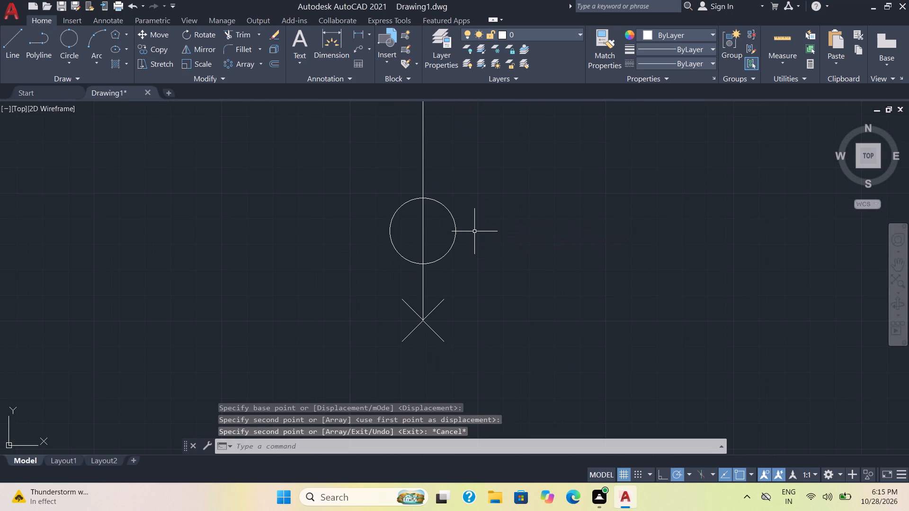
Copy the lower switch blade with its vertical line to two places straight below the bottom breaker cross, about 18 mm and 22 mm down.
{"action": "scroll", "coordinate": [482, 255], "scroll_direction": "down", "scroll_amount": 3}
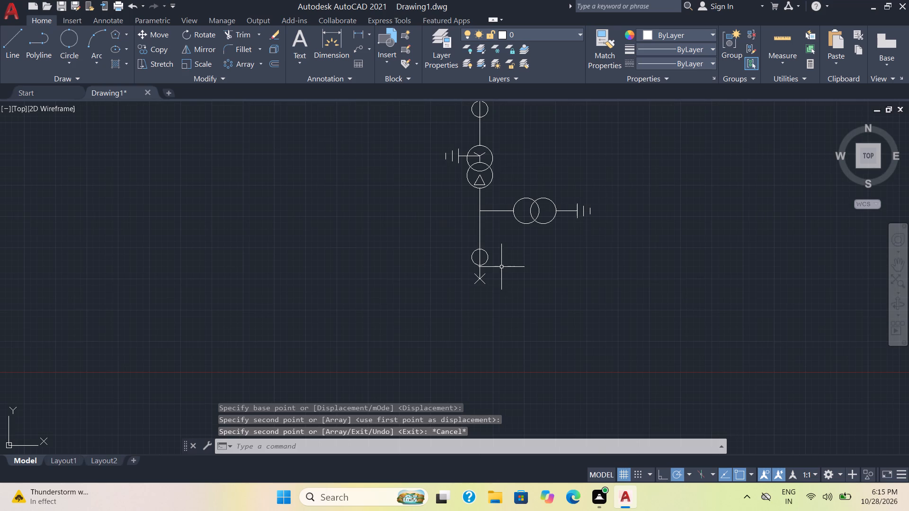
{"action": "scroll", "coordinate": [514, 177], "scroll_direction": "down", "scroll_amount": 2}
{"action": "middle_click_drag", "start_coordinate": [530, 156], "coordinate": [491, 299]}
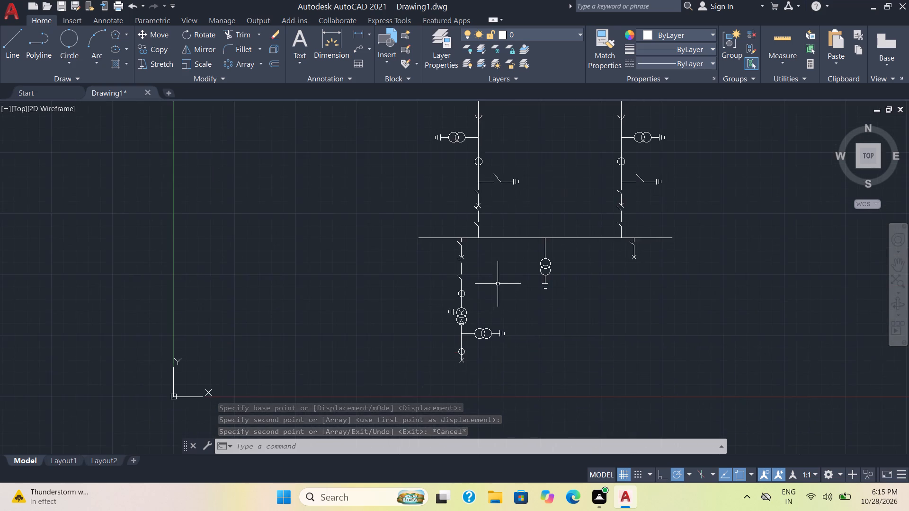
{"action": "scroll", "coordinate": [498, 284], "scroll_direction": "up", "scroll_amount": 2}
{"action": "left_click", "coordinate": [411, 284]}
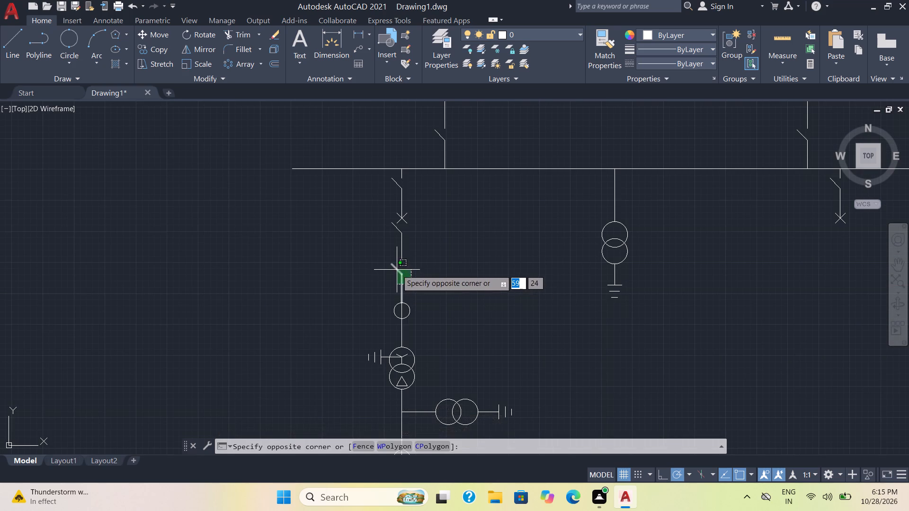
{"action": "left_click", "coordinate": [397, 270]}
{"action": "left_click", "coordinate": [156, 50]}
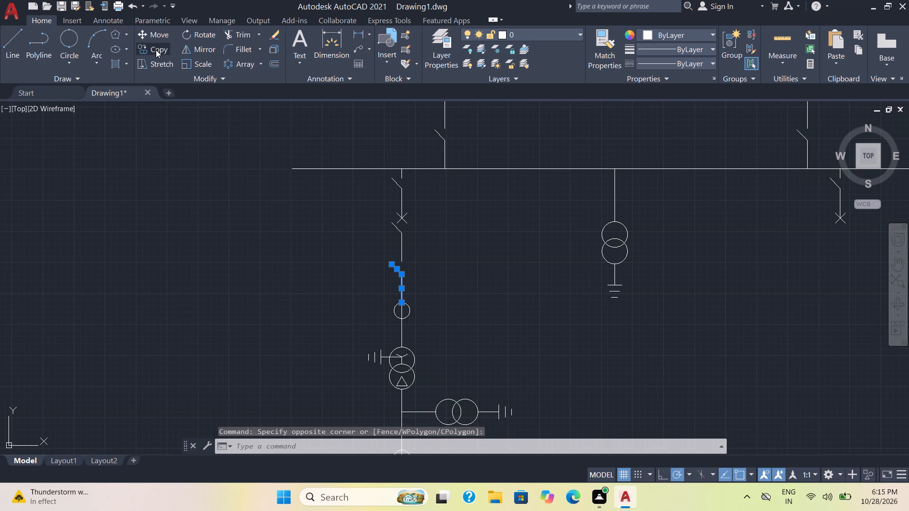
{"action": "left_click", "coordinate": [399, 277]}
{"action": "scroll", "coordinate": [448, 290], "scroll_direction": "down", "scroll_amount": 3}
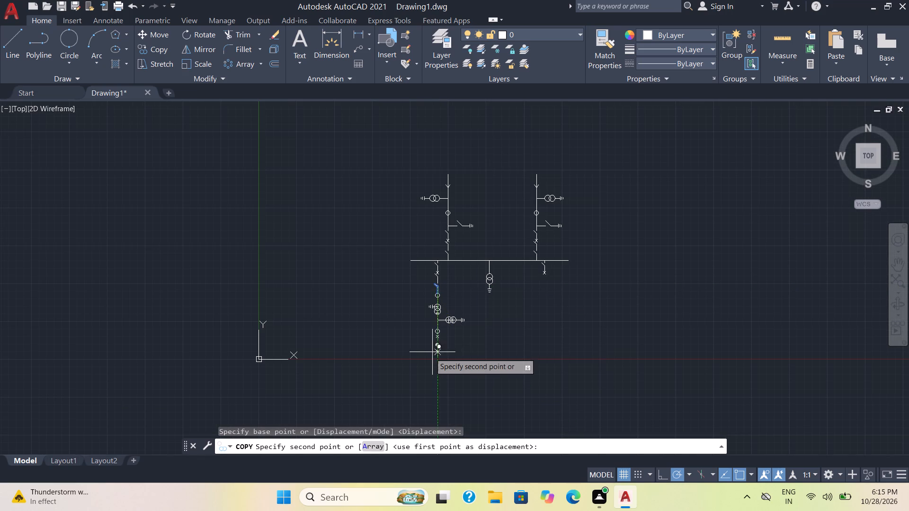
{"action": "scroll", "coordinate": [428, 355], "scroll_direction": "up", "scroll_amount": 3}
{"action": "middle_click_drag", "start_coordinate": [462, 347], "coordinate": [458, 302]}
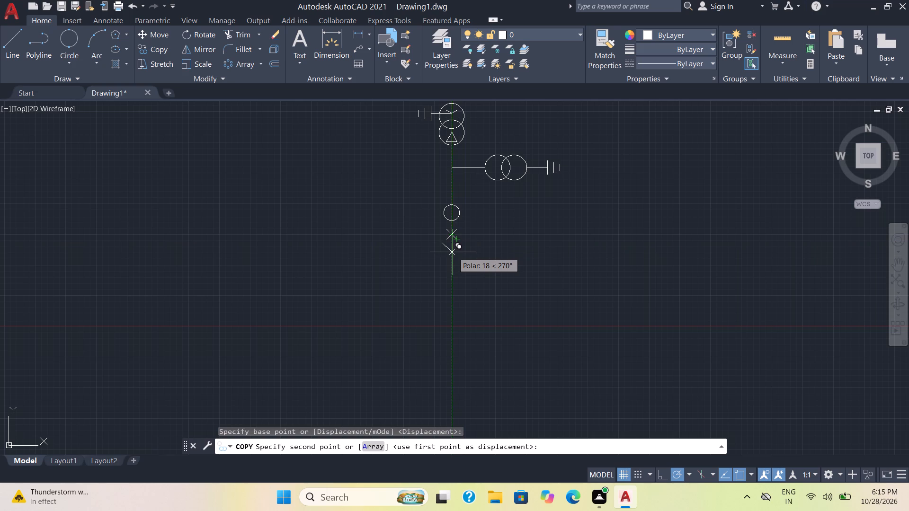
{"action": "left_click", "coordinate": [453, 252]}
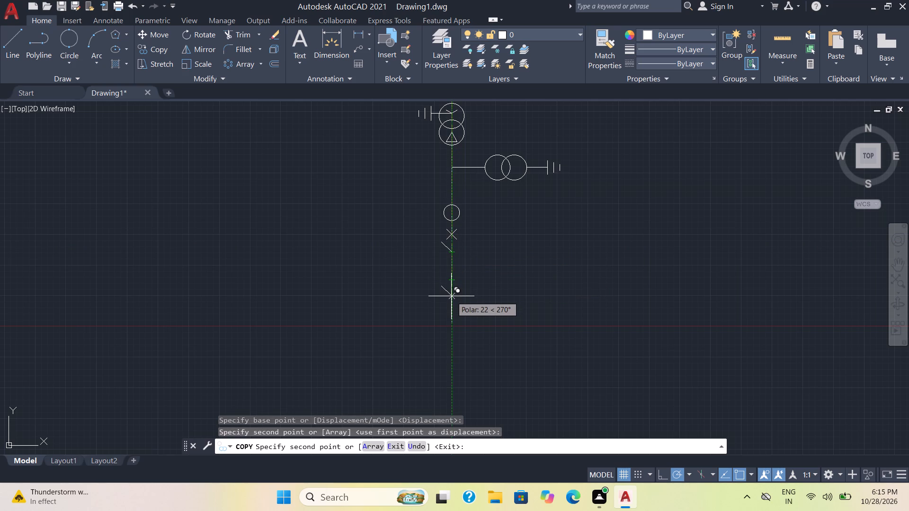
{"action": "left_click", "coordinate": [451, 297]}
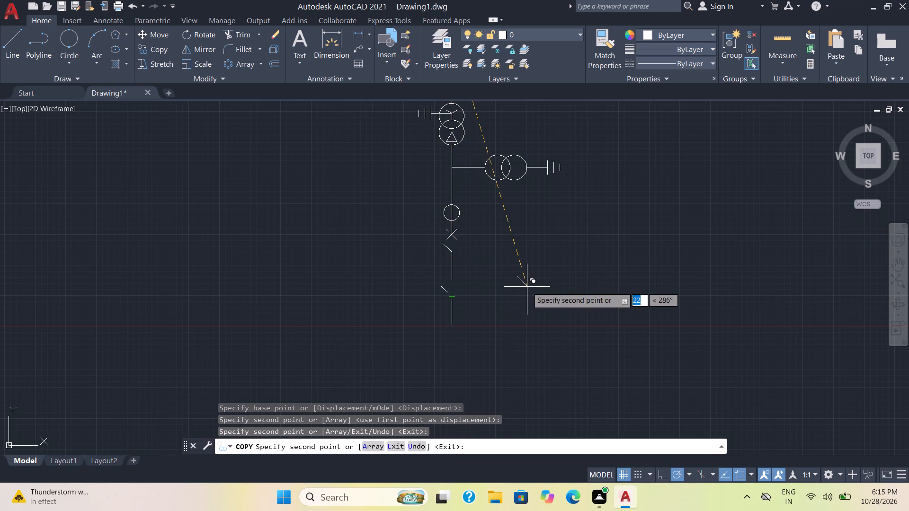
{"action": "key", "text": "Escape"}
Copy the first outgoing branch from its upper breaker cross downward, by the cross centre, onto the second outgoing branch's breaker cross.
{"action": "scroll", "coordinate": [527, 287], "scroll_direction": "down", "scroll_amount": 1}
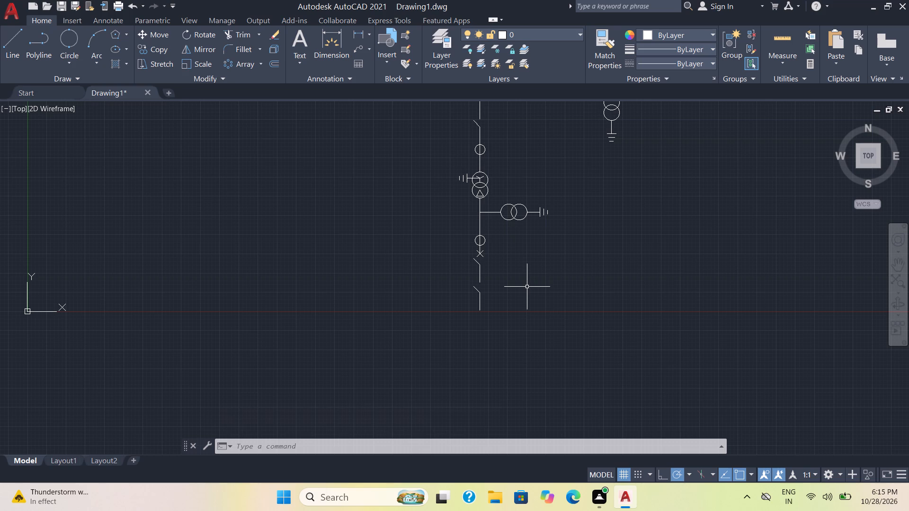
{"action": "scroll", "coordinate": [570, 282], "scroll_direction": "down", "scroll_amount": 2}
{"action": "scroll", "coordinate": [574, 285], "scroll_direction": "up", "scroll_amount": 2}
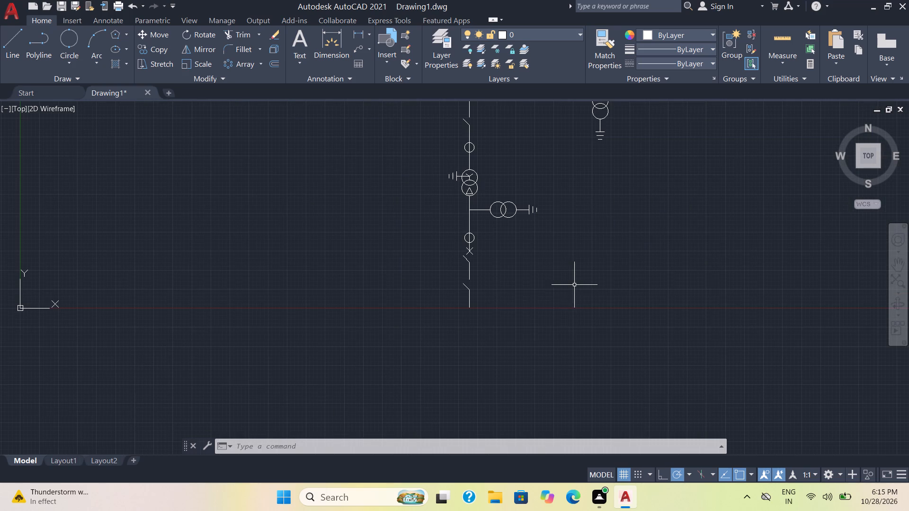
{"action": "left_click", "coordinate": [519, 330]}
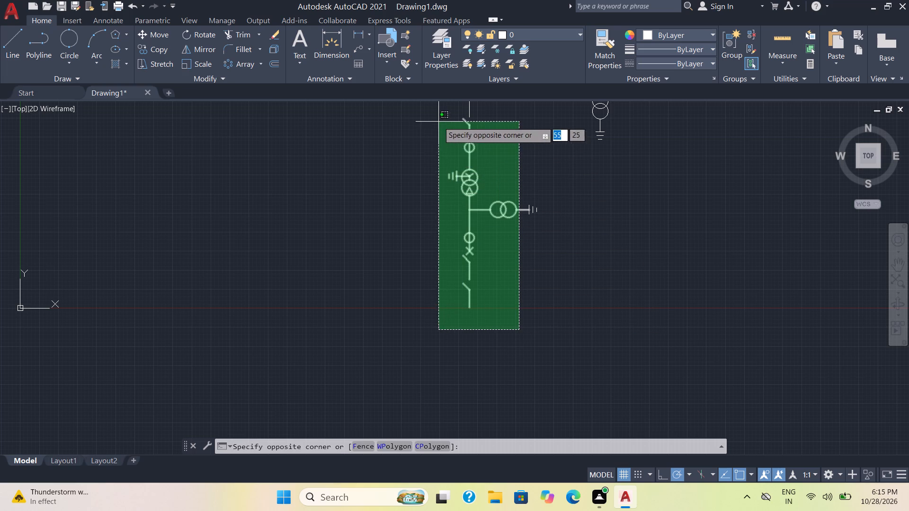
{"action": "key", "text": "Escape"}
{"action": "left_click", "coordinate": [589, 315]}
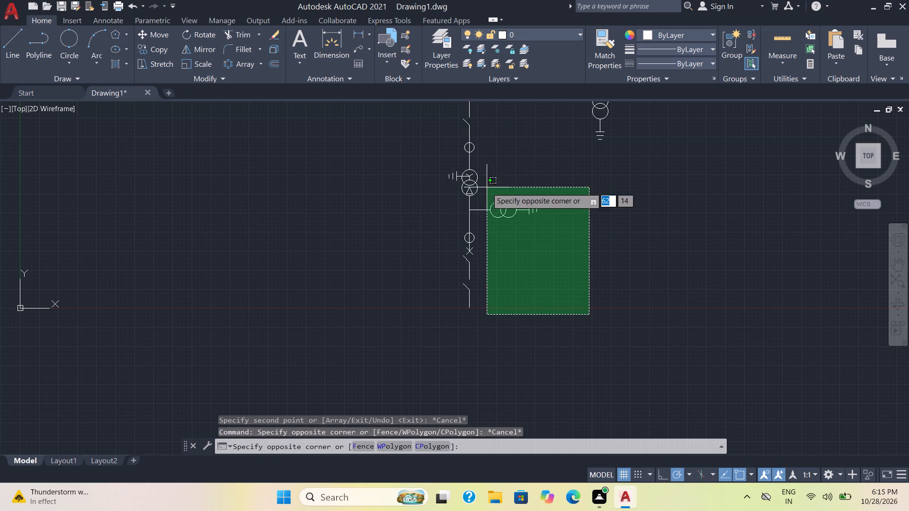
{"action": "scroll", "coordinate": [424, 133], "scroll_direction": "down", "scroll_amount": 1}
{"action": "middle_click_drag", "start_coordinate": [424, 133], "coordinate": [410, 262]}
{"action": "scroll", "coordinate": [416, 240], "scroll_direction": "up", "scroll_amount": 2}
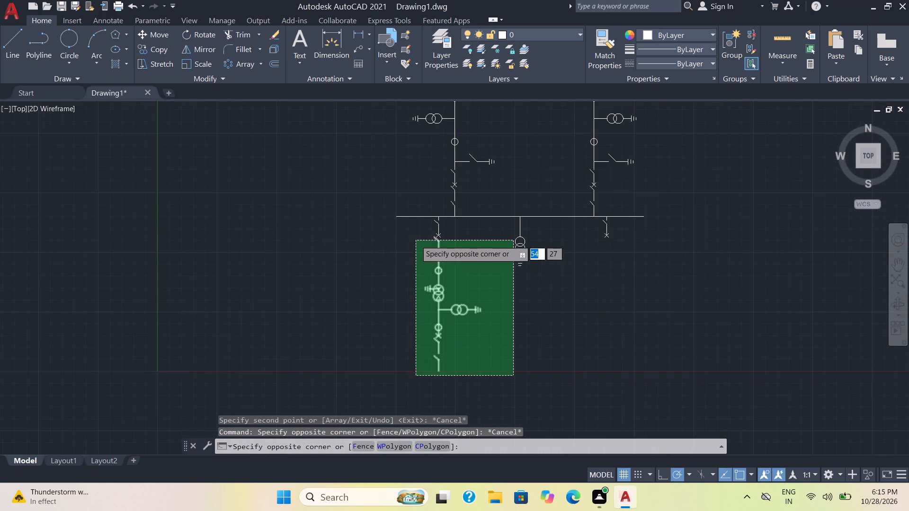
{"action": "scroll", "coordinate": [416, 240], "scroll_direction": "up", "scroll_amount": 1}
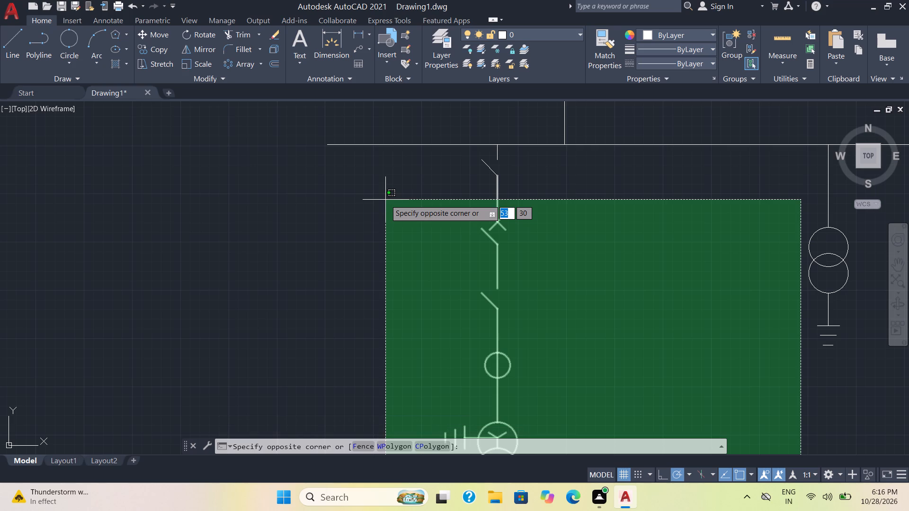
{"action": "left_click", "coordinate": [397, 226]}
{"action": "left_click", "coordinate": [160, 50]}
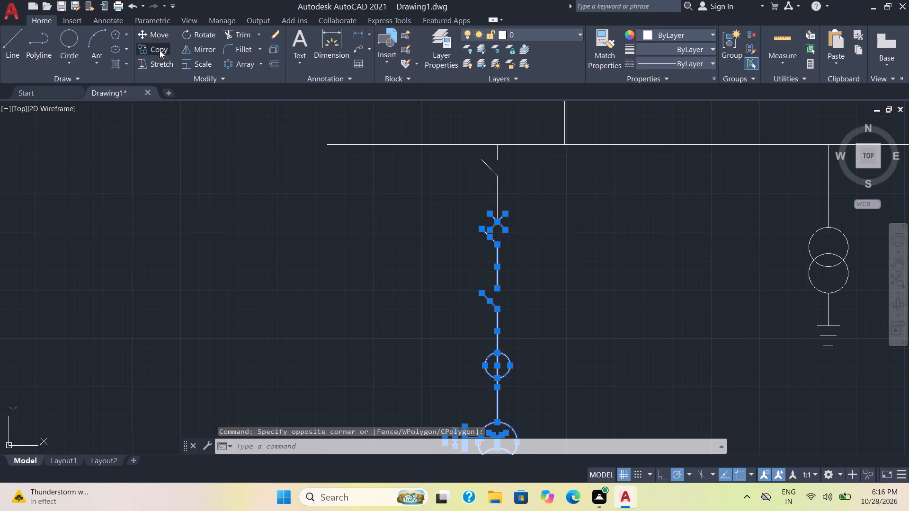
{"action": "scroll", "coordinate": [670, 254], "scroll_direction": "down", "scroll_amount": 2}
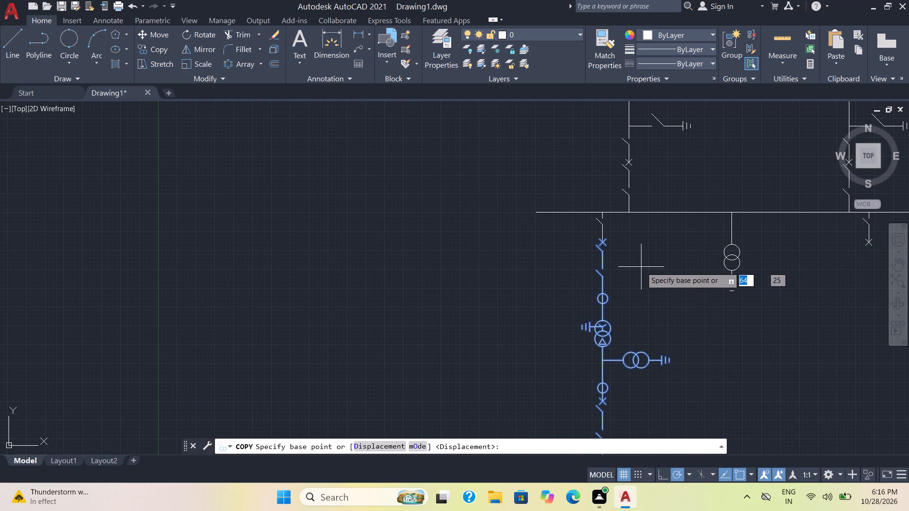
{"action": "scroll", "coordinate": [641, 267], "scroll_direction": "up", "scroll_amount": 2}
{"action": "left_click", "coordinate": [536, 204]}
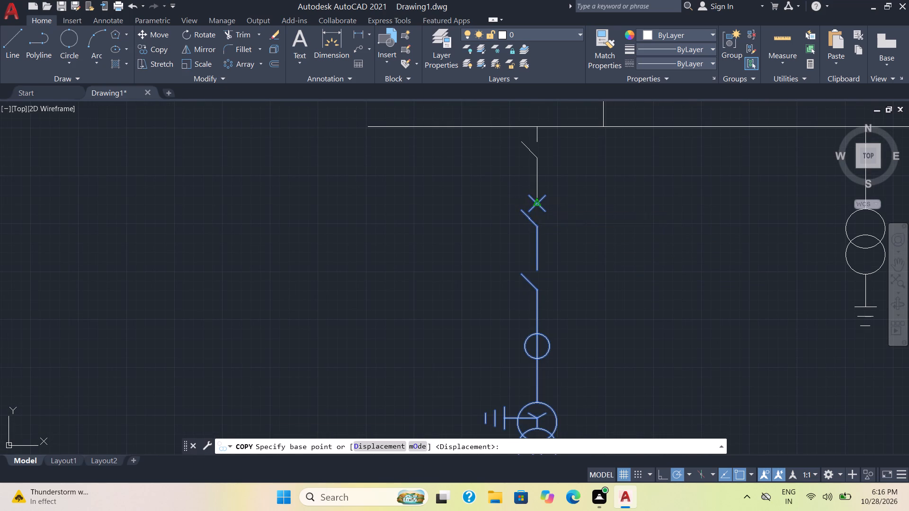
{"action": "scroll", "coordinate": [657, 210], "scroll_direction": "down", "scroll_amount": 2}
{"action": "middle_click_drag", "start_coordinate": [765, 210], "coordinate": [603, 233]}
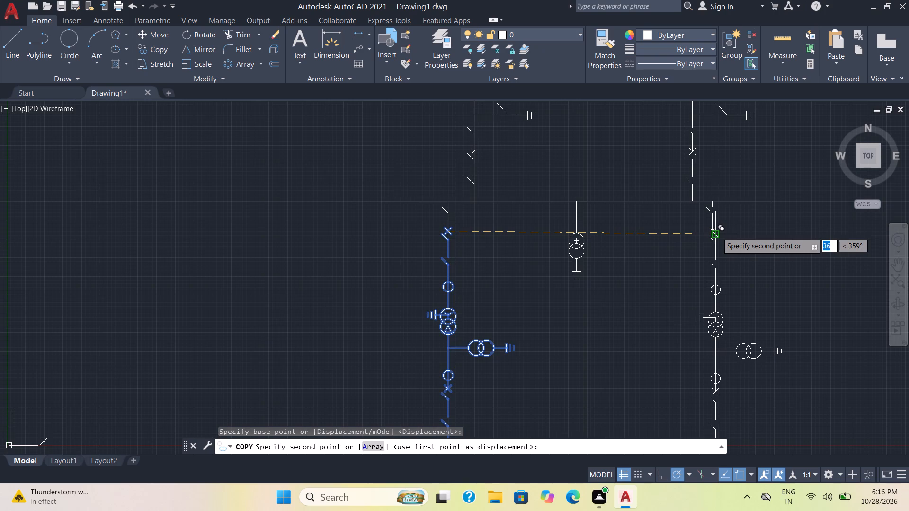
{"action": "scroll", "coordinate": [717, 232], "scroll_direction": "up", "scroll_amount": 3}
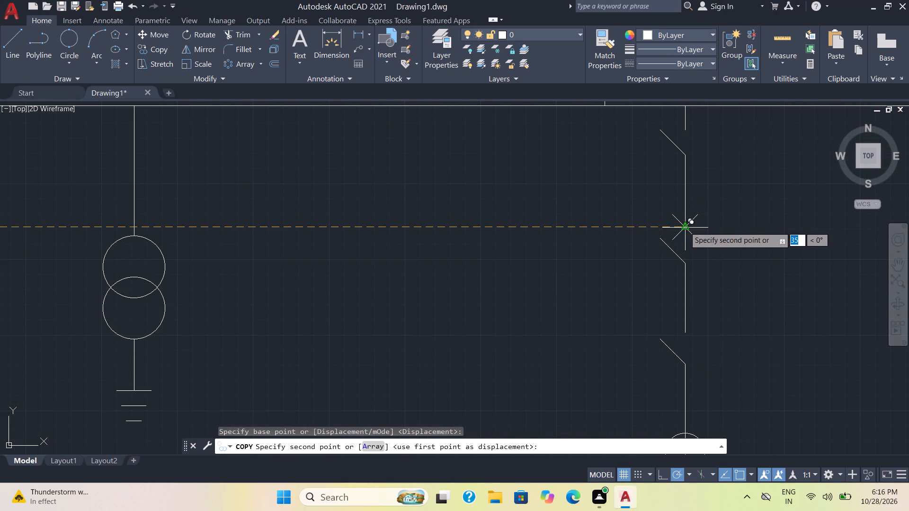
{"action": "left_click", "coordinate": [685, 226]}
{"action": "scroll", "coordinate": [748, 233], "scroll_direction": "down", "scroll_amount": 2}
{"action": "key", "text": "Escape"}
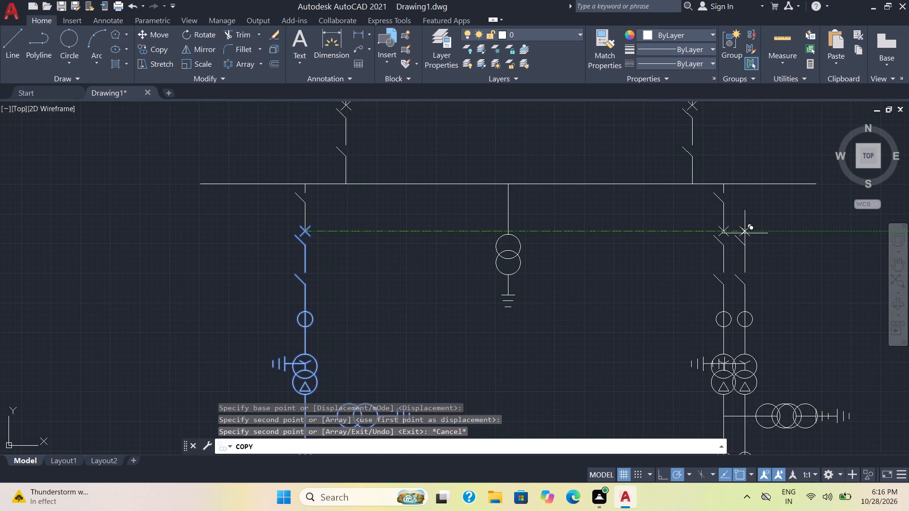
Mirror the second outgoing branch's grounded side transformer about the branch's vertical line, erasing the source objects.
{"action": "scroll", "coordinate": [736, 244], "scroll_direction": "down", "scroll_amount": 3}
{"action": "scroll", "coordinate": [746, 296], "scroll_direction": "down", "scroll_amount": 2}
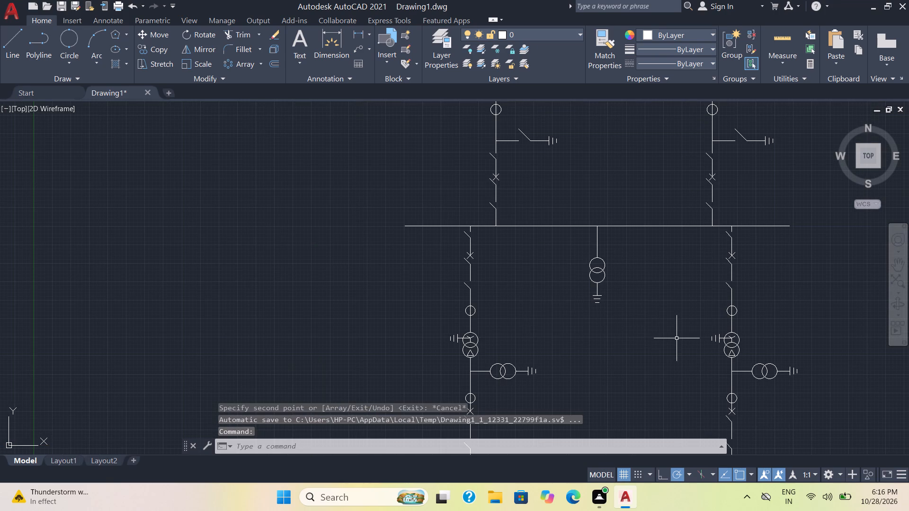
{"action": "middle_click_drag", "start_coordinate": [677, 338], "coordinate": [671, 293]}
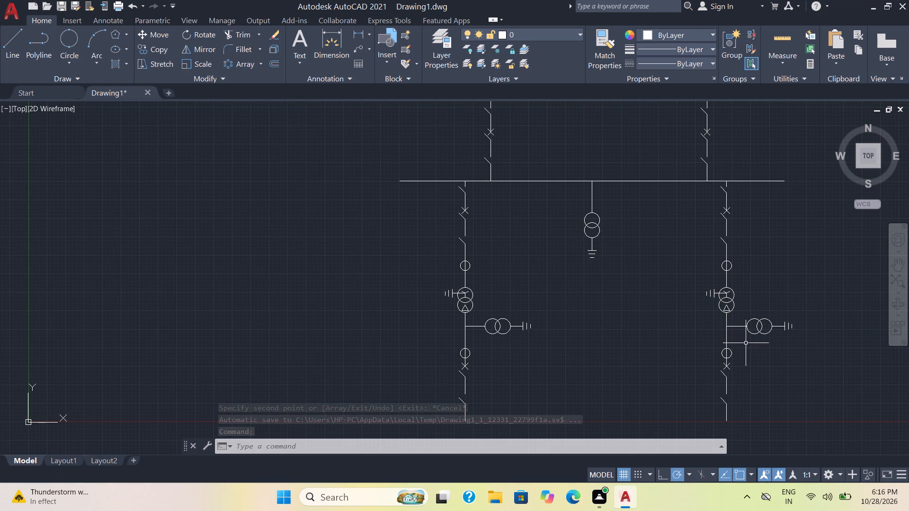
{"action": "scroll", "coordinate": [730, 341], "scroll_direction": "up", "scroll_amount": 2}
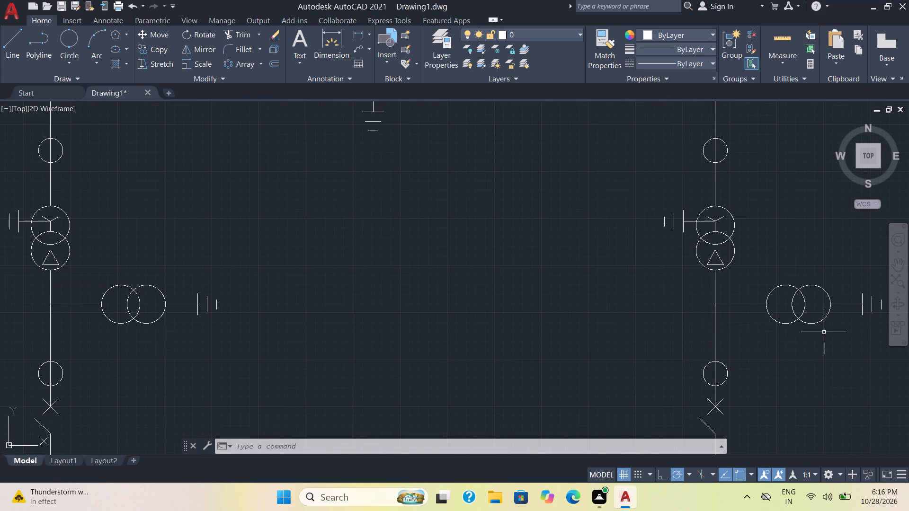
{"action": "scroll", "coordinate": [824, 333], "scroll_direction": "down", "scroll_amount": 2}
{"action": "left_click", "coordinate": [856, 345]}
{"action": "left_click", "coordinate": [797, 306]}
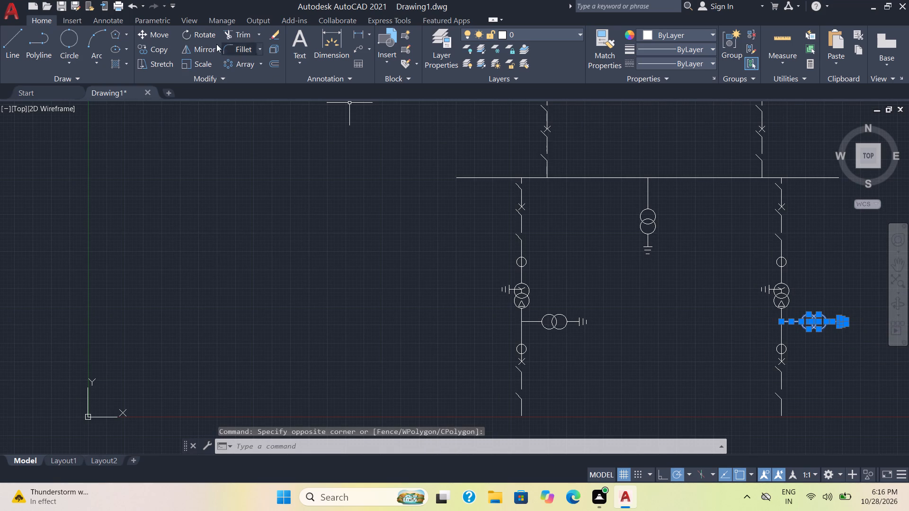
{"action": "left_click", "coordinate": [200, 50]}
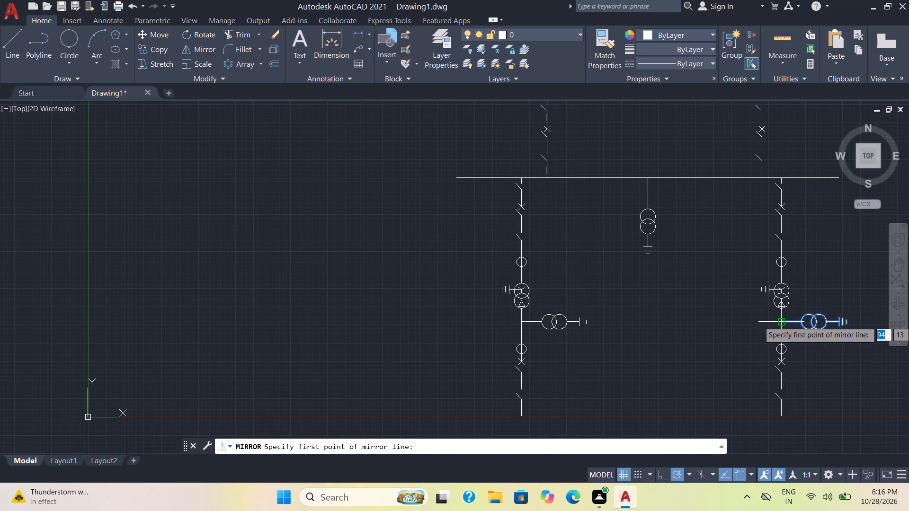
{"action": "left_click", "coordinate": [781, 322]}
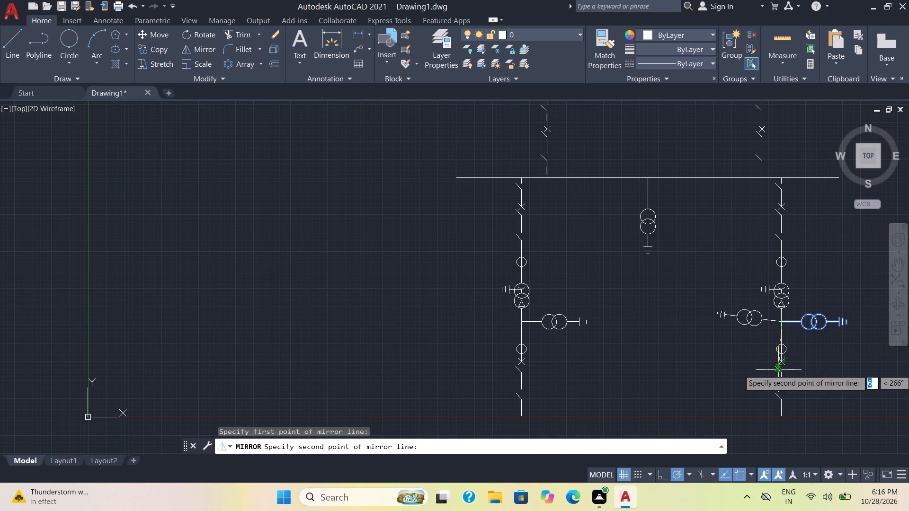
{"action": "left_click", "coordinate": [780, 336]}
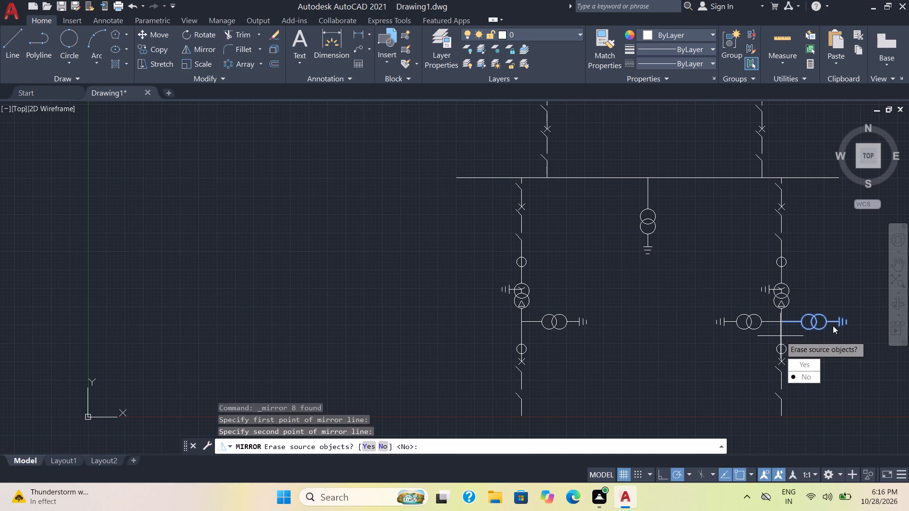
{"action": "left_click_drag", "start_coordinate": [803, 365], "coordinate": [780, 336]}
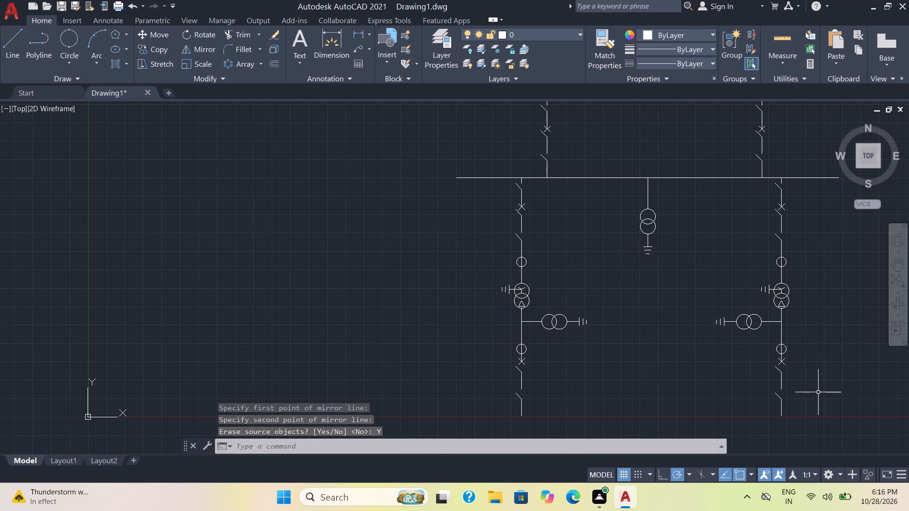
Move the whole schematic from the grounded transformer's junction with the busbar, about 150 mm up and to the right at about 42°.
{"action": "scroll", "coordinate": [818, 392], "scroll_direction": "down", "scroll_amount": 1}
{"action": "middle_click_drag", "start_coordinate": [811, 420], "coordinate": [707, 368]}
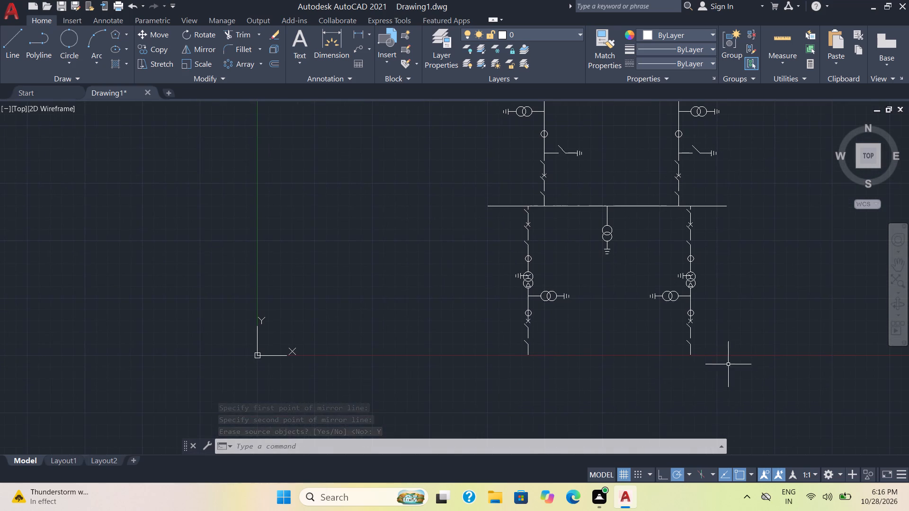
{"action": "left_click", "coordinate": [815, 420]}
{"action": "middle_click_drag", "start_coordinate": [487, 126], "coordinate": [476, 238]}
{"action": "left_click", "coordinate": [452, 172]}
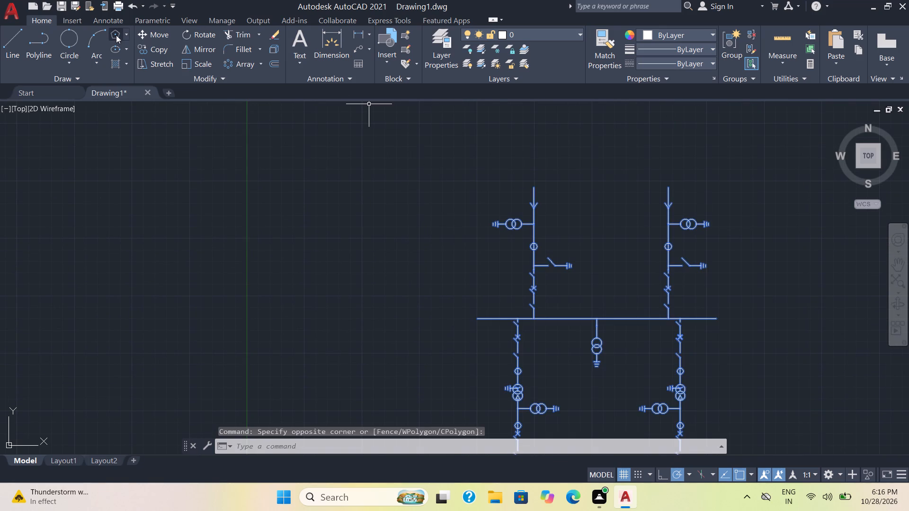
{"action": "left_click", "coordinate": [156, 34]}
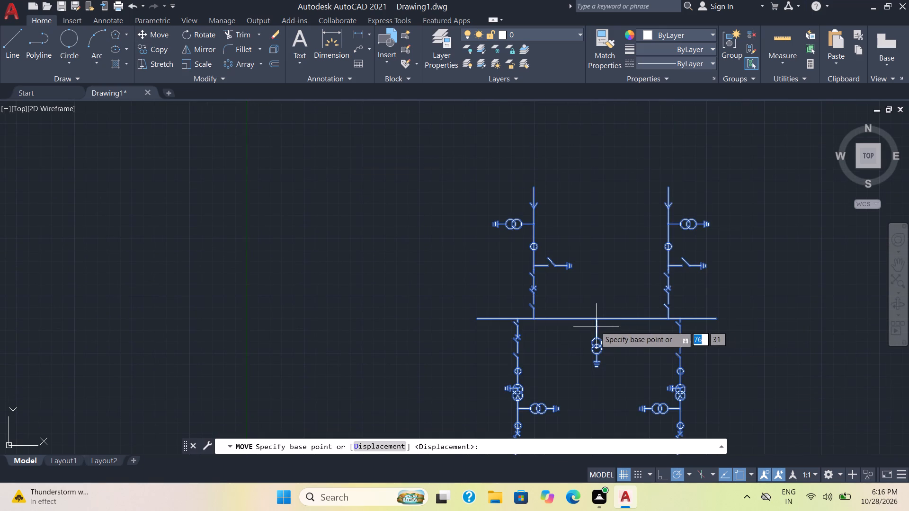
{"action": "left_click", "coordinate": [596, 321]}
{"action": "scroll", "coordinate": [635, 234], "scroll_direction": "down", "scroll_amount": 2}
{"action": "middle_click_drag", "start_coordinate": [632, 234], "coordinate": [585, 234]}
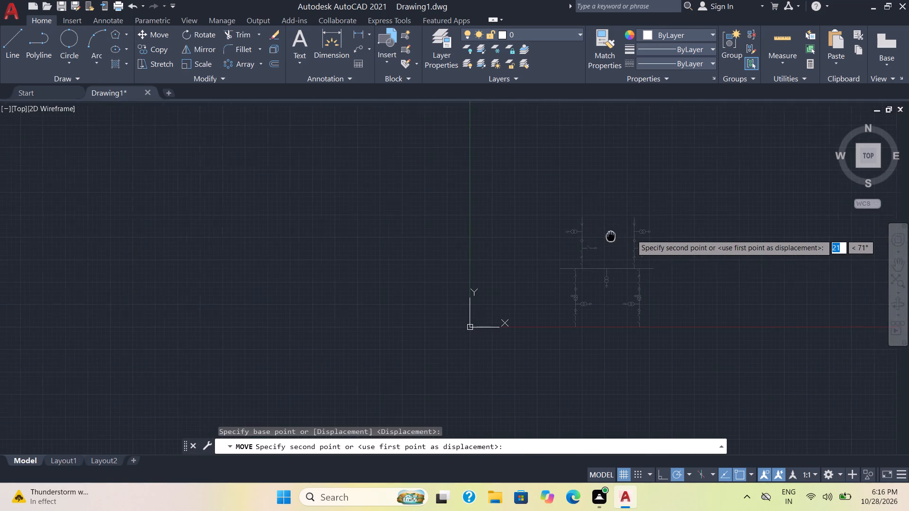
{"action": "middle_click_drag", "start_coordinate": [585, 234], "coordinate": [289, 317]}
{"action": "middle_click_drag", "start_coordinate": [510, 191], "coordinate": [410, 236]}
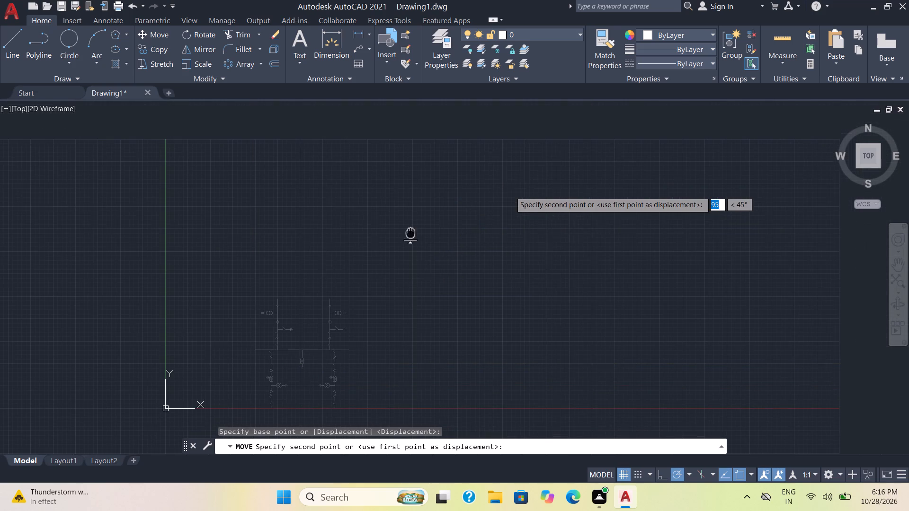
{"action": "middle_click_drag", "start_coordinate": [410, 236], "coordinate": [320, 271]}
{"action": "middle_click_drag", "start_coordinate": [487, 189], "coordinate": [463, 198]}
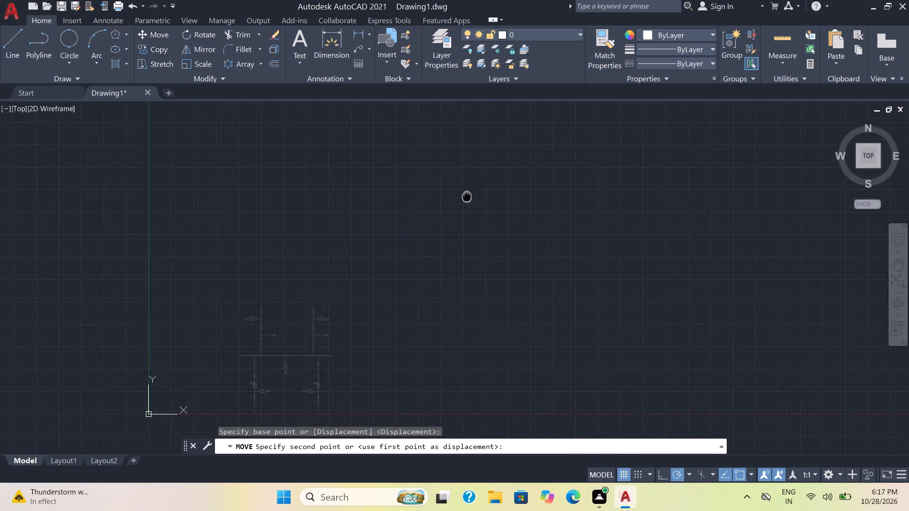
{"action": "middle_click_drag", "start_coordinate": [463, 198], "coordinate": [344, 214]}
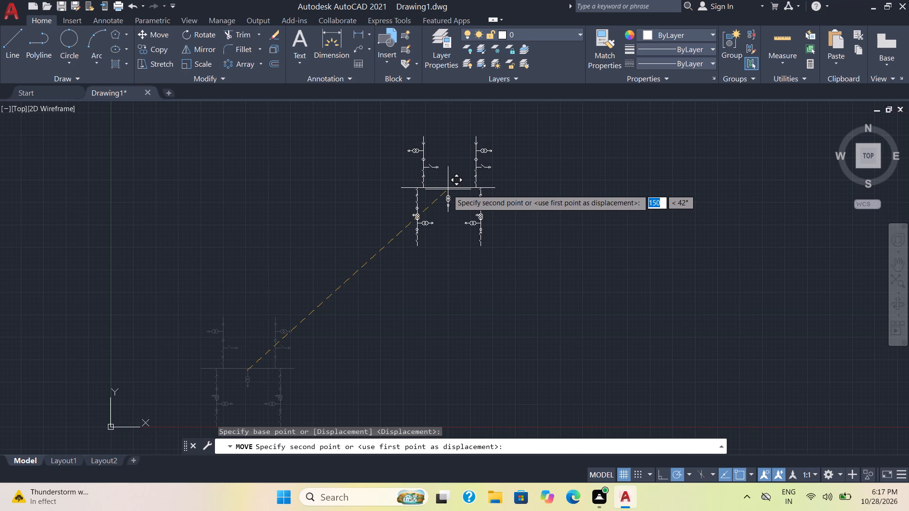
{"action": "left_click", "coordinate": [446, 189]}
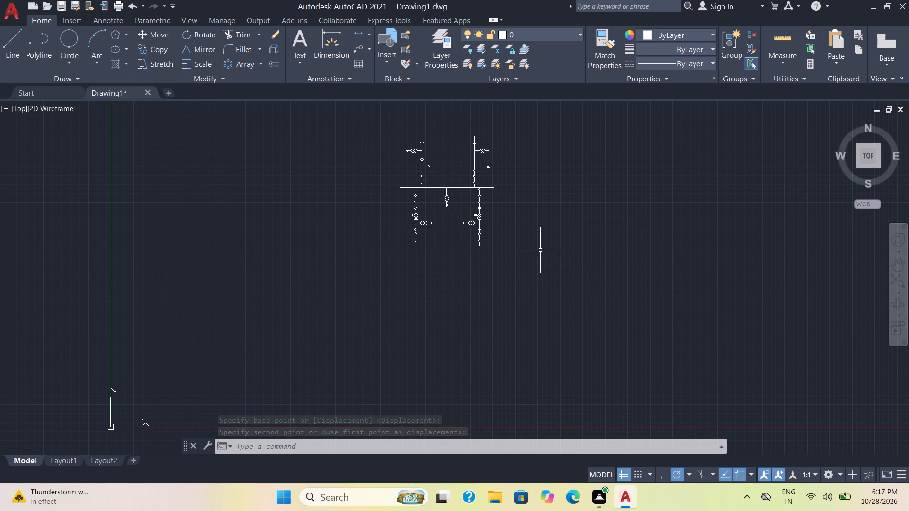
Draw a lower horizontal busbar line about 58 mm long across the bottom ends of both outgoing branches, extending past each side.
{"action": "scroll", "coordinate": [439, 291], "scroll_direction": "up", "scroll_amount": 3}
{"action": "middle_click_drag", "start_coordinate": [474, 260], "coordinate": [470, 341]}
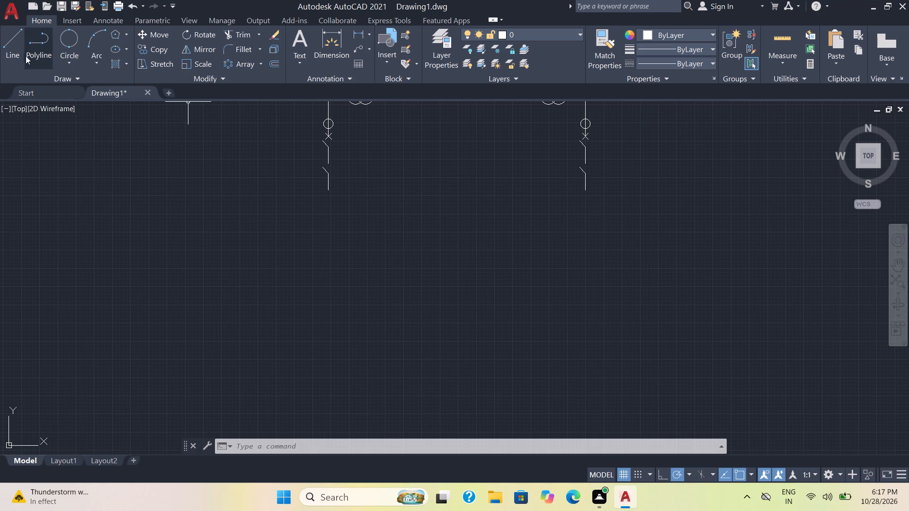
{"action": "left_click", "coordinate": [9, 53]}
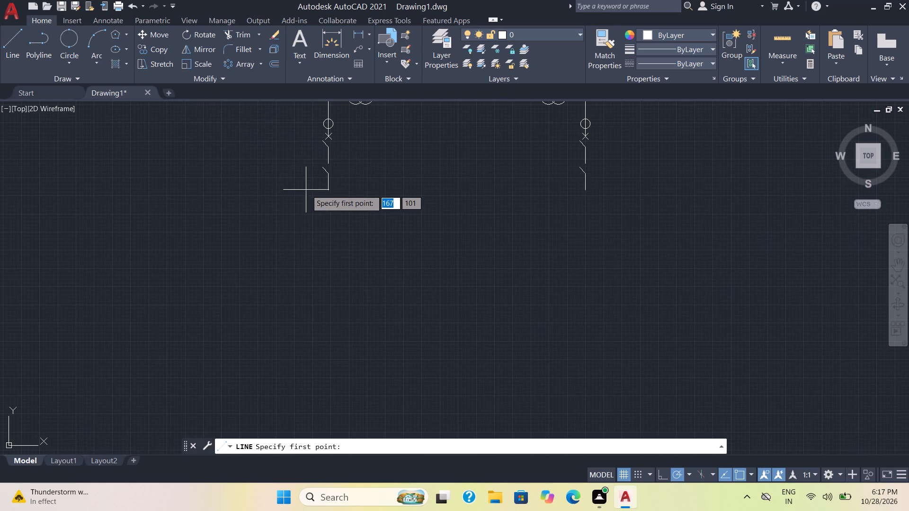
{"action": "left_click", "coordinate": [250, 191]}
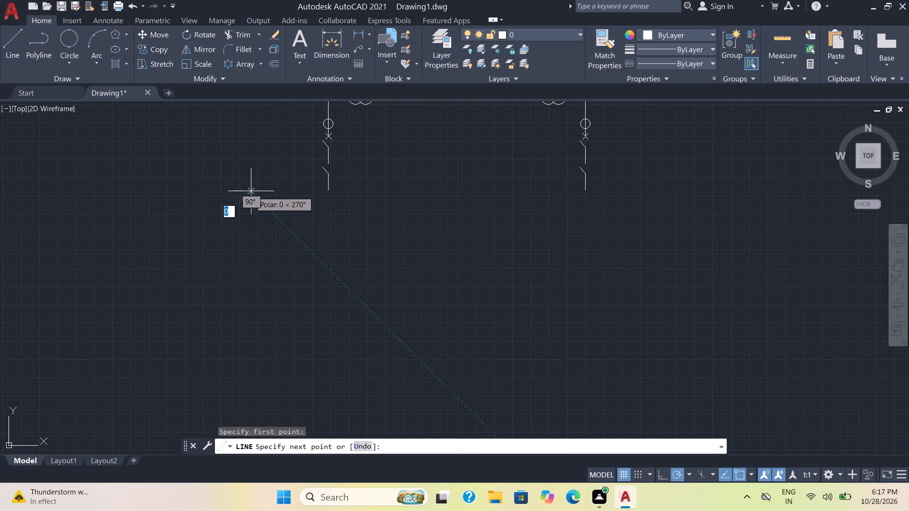
{"action": "left_click", "coordinate": [671, 188]}
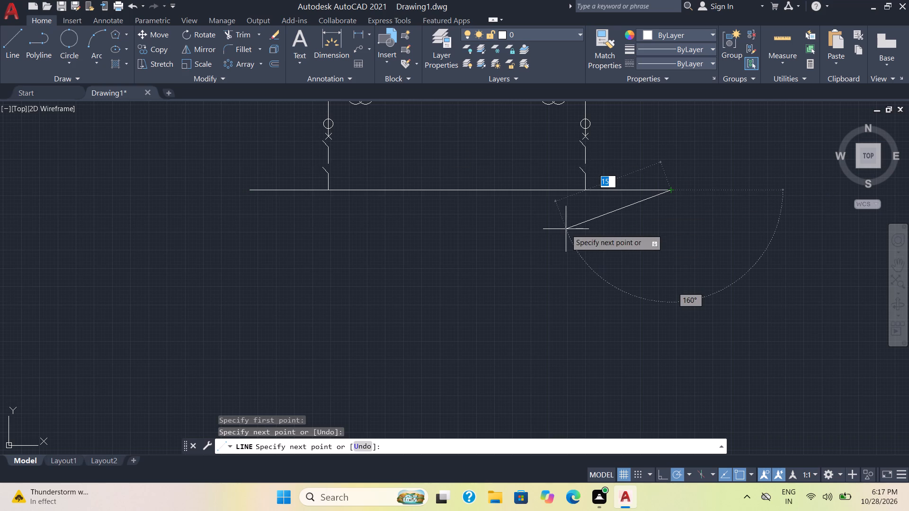
{"action": "key", "text": "Escape"}
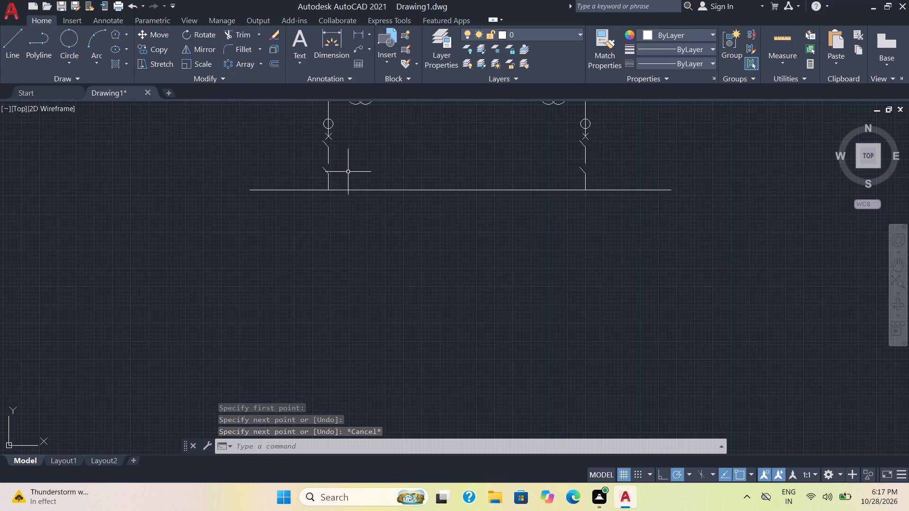
Examine the overall schematic and the first incoming feeder's switches and breaker above the upper busbar.
{"action": "scroll", "coordinate": [348, 180], "scroll_direction": "down", "scroll_amount": 2}
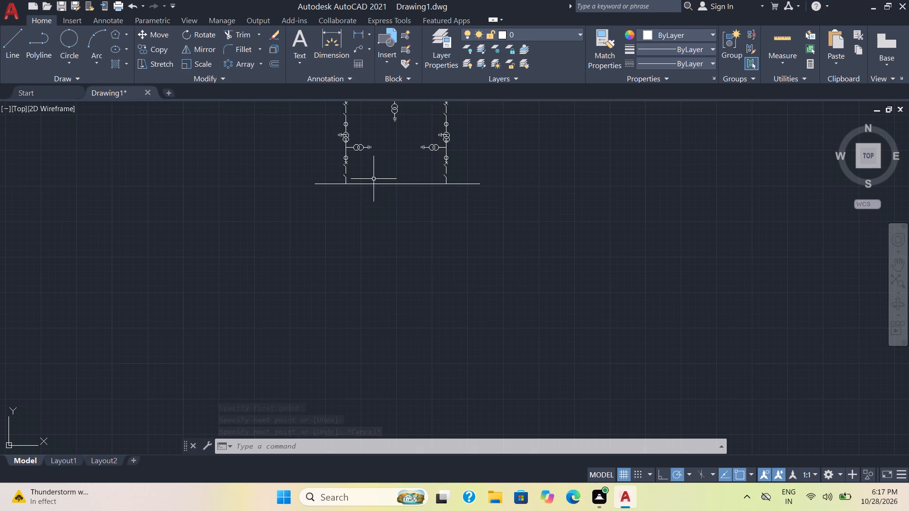
{"action": "middle_click_drag", "start_coordinate": [406, 172], "coordinate": [391, 300]}
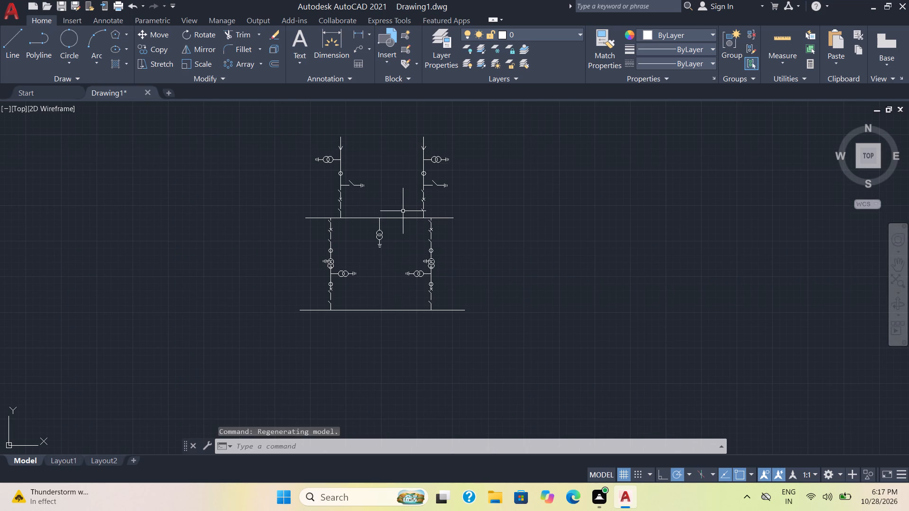
{"action": "scroll", "coordinate": [403, 211], "scroll_direction": "up", "scroll_amount": 1}
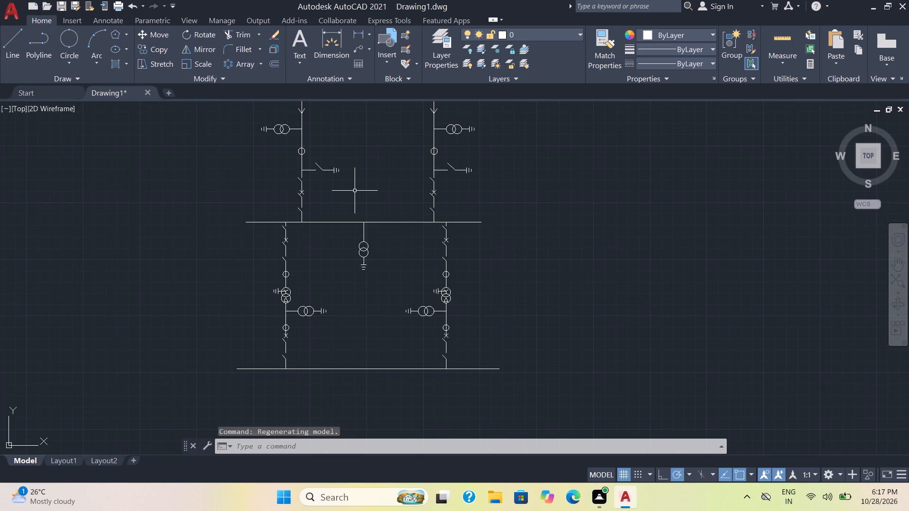
{"action": "scroll", "coordinate": [352, 190], "scroll_direction": "up", "scroll_amount": 2}
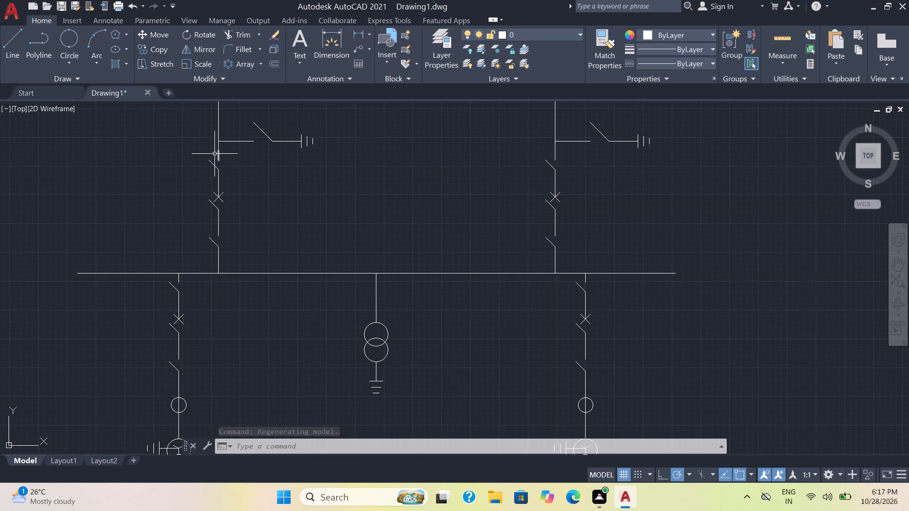
{"action": "left_click", "coordinate": [218, 154]}
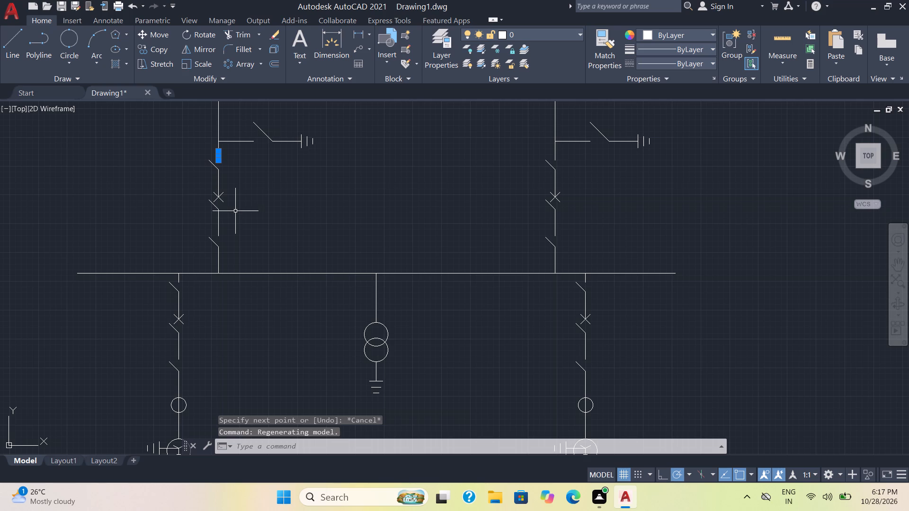
{"action": "scroll", "coordinate": [258, 204], "scroll_direction": "down", "scroll_amount": 1}
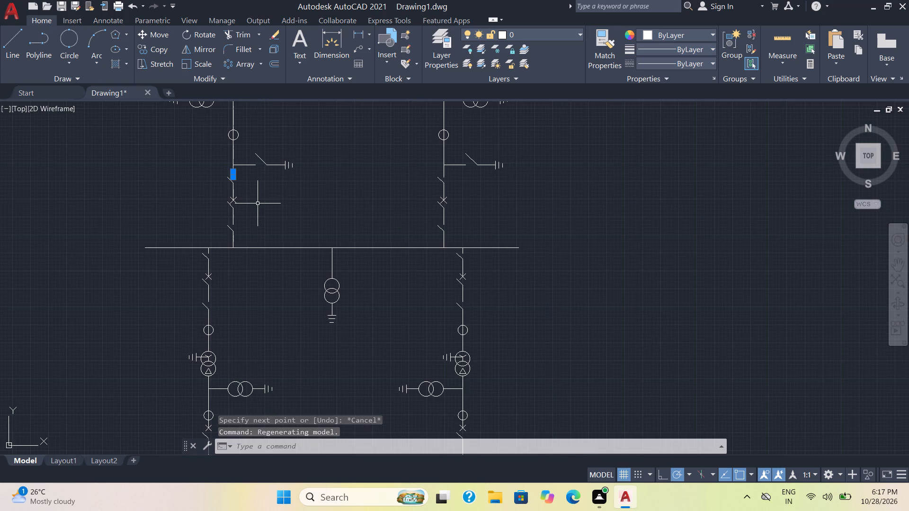
{"action": "key", "text": "Escape"}
{"action": "scroll", "coordinate": [259, 195], "scroll_direction": "down", "scroll_amount": 1}
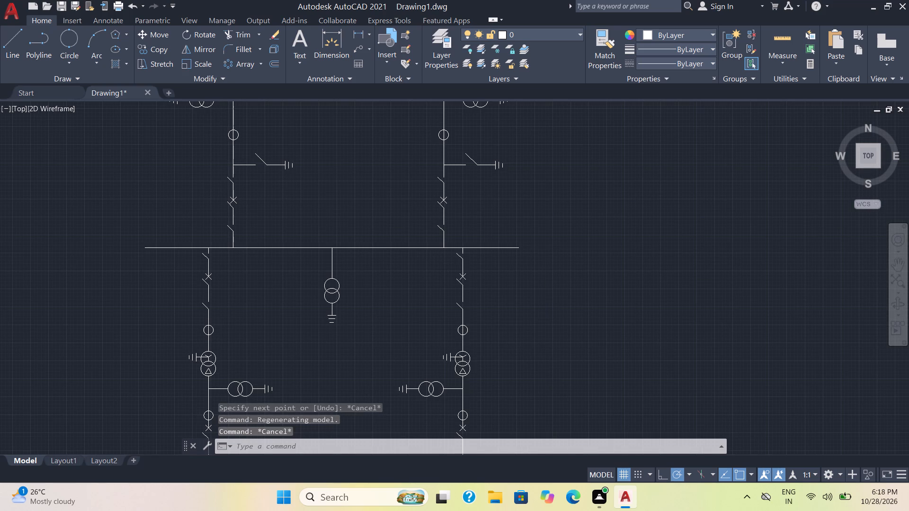
{"action": "scroll", "coordinate": [259, 195], "scroll_direction": "down", "scroll_amount": 1}
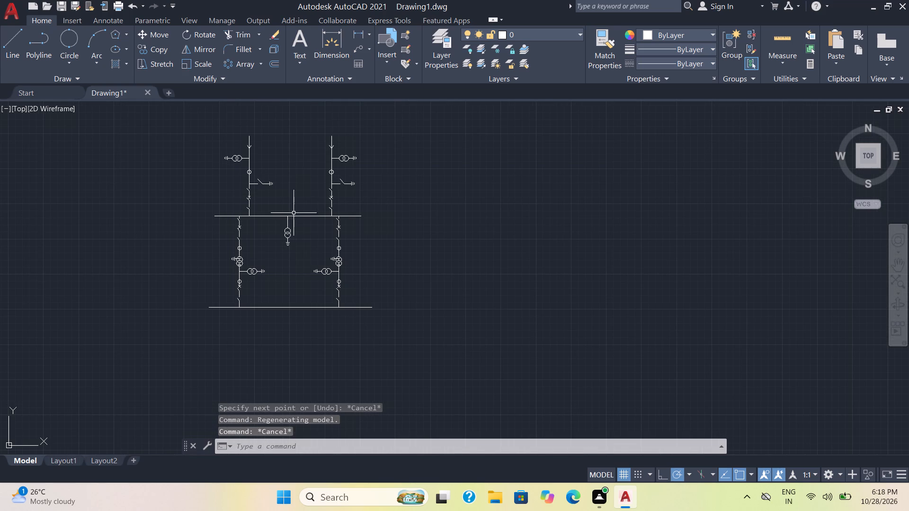
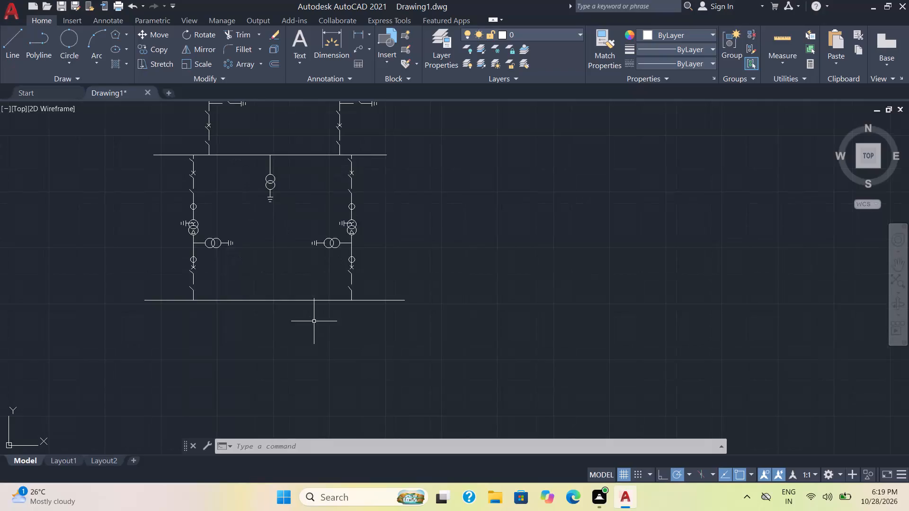
Copy the first outgoing branch's upper switches, breaker cross and circle onto the lower busbar, about 7 mm left of that branch's bottom end.
{"action": "scroll", "coordinate": [311, 329], "scroll_direction": "up", "scroll_amount": 1}
{"action": "middle_click_drag", "start_coordinate": [311, 329], "coordinate": [440, 306]}
{"action": "scroll", "coordinate": [416, 320], "scroll_direction": "down", "scroll_amount": 1}
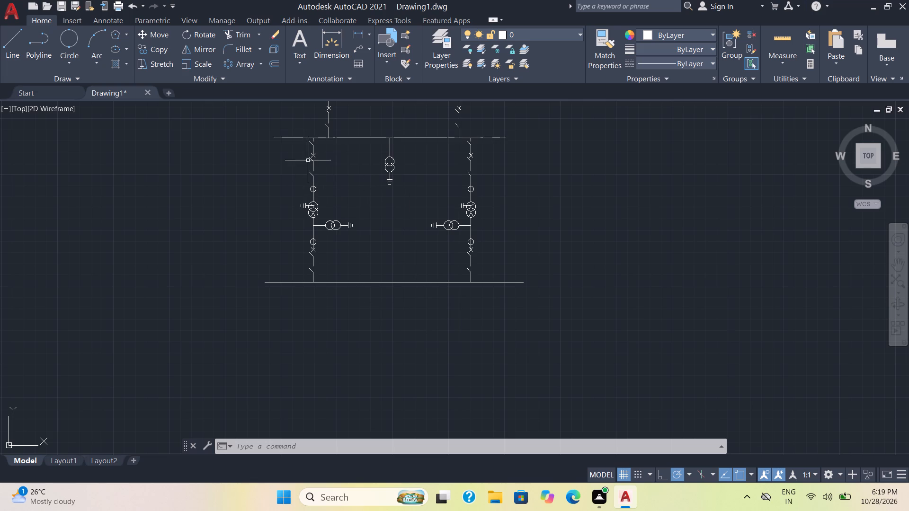
{"action": "scroll", "coordinate": [314, 152], "scroll_direction": "up", "scroll_amount": 1}
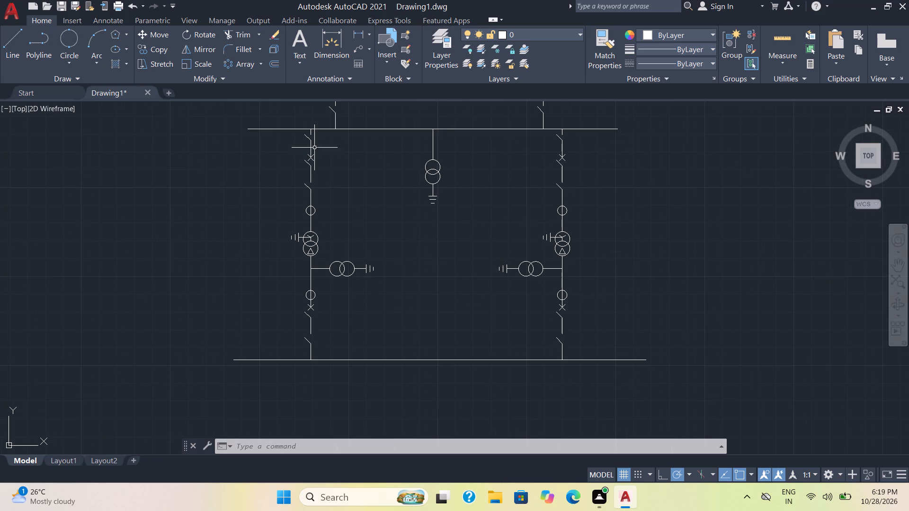
{"action": "scroll", "coordinate": [314, 139], "scroll_direction": "up", "scroll_amount": 1}
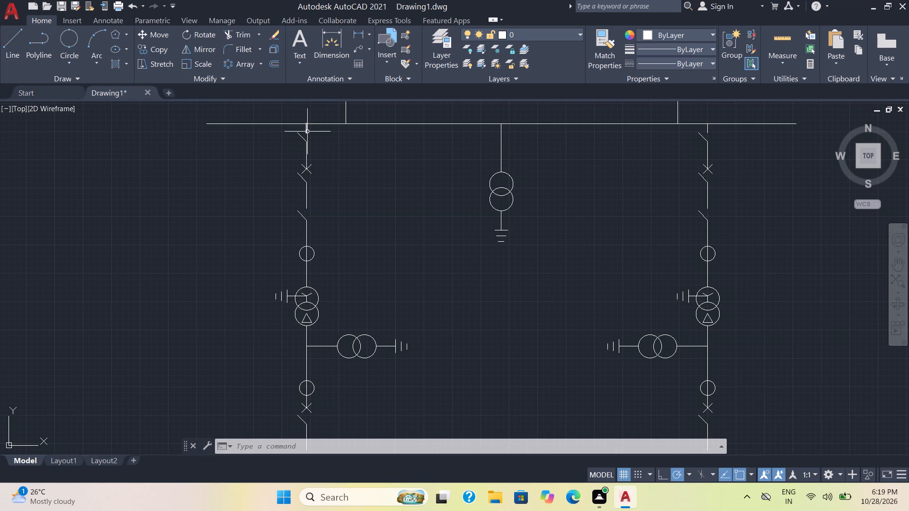
{"action": "left_click", "coordinate": [307, 132]}
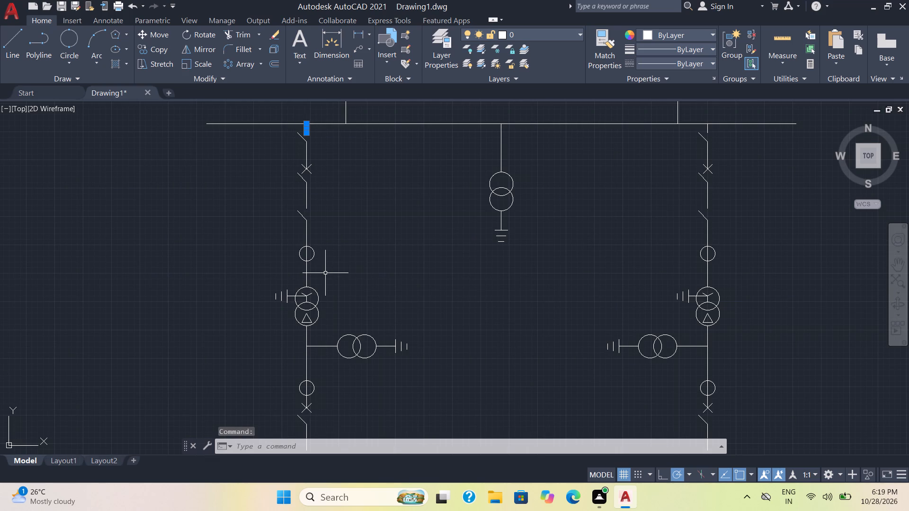
{"action": "left_click", "coordinate": [322, 275]}
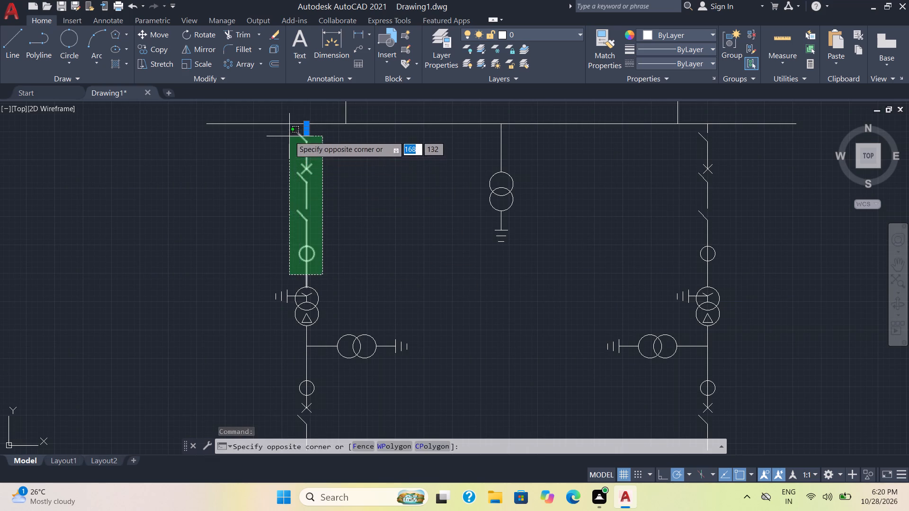
{"action": "left_click", "coordinate": [289, 136]}
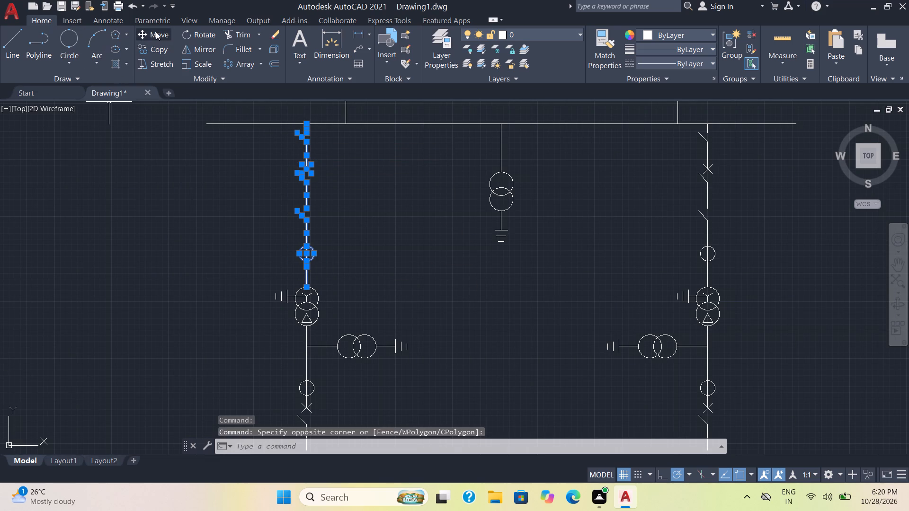
{"action": "left_click", "coordinate": [151, 46]}
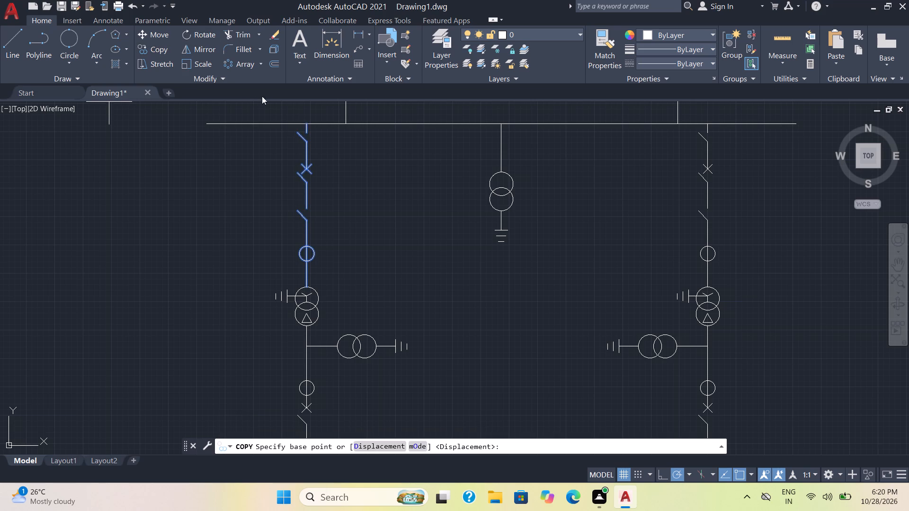
{"action": "left_click", "coordinate": [303, 123]}
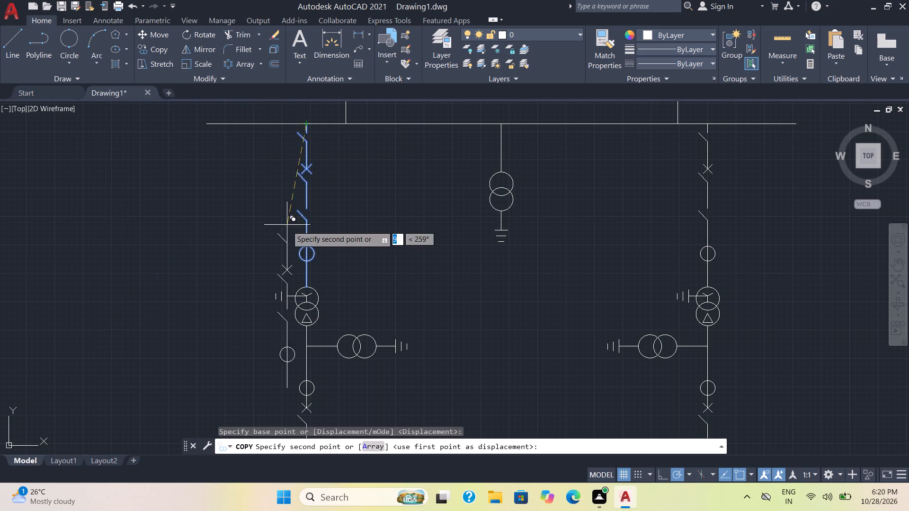
{"action": "scroll", "coordinate": [295, 246], "scroll_direction": "down", "scroll_amount": 2}
{"action": "middle_click_drag", "start_coordinate": [303, 331], "coordinate": [303, 329]}
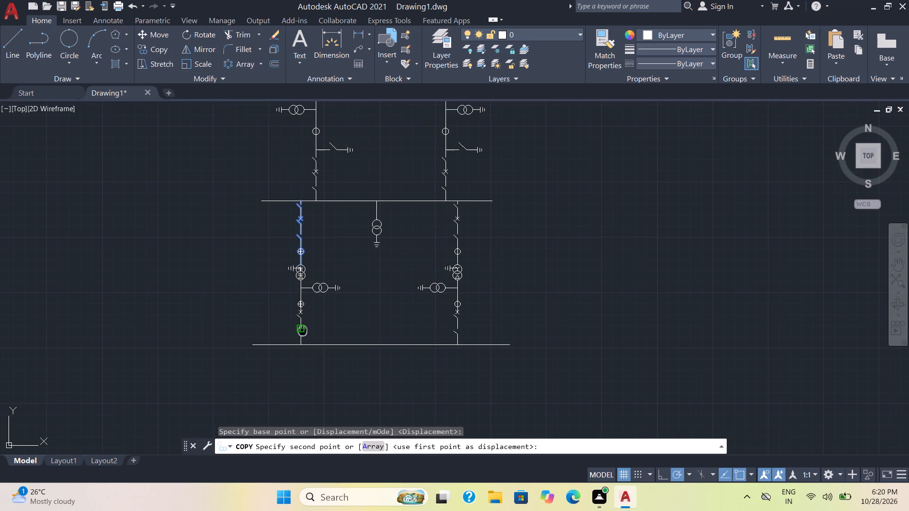
{"action": "middle_click_drag", "start_coordinate": [303, 329], "coordinate": [324, 243]}
{"action": "scroll", "coordinate": [316, 285], "scroll_direction": "up", "scroll_amount": 4}
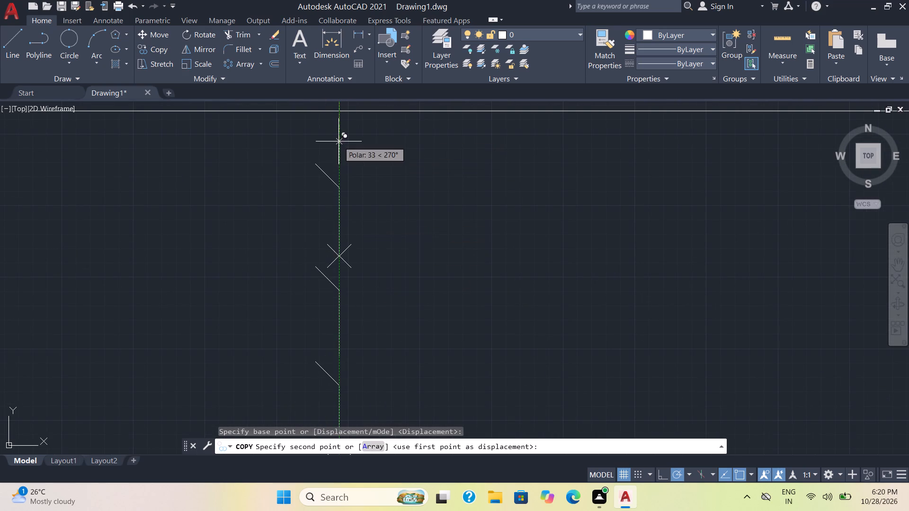
{"action": "middle_click_drag", "start_coordinate": [339, 141], "coordinate": [329, 224]}
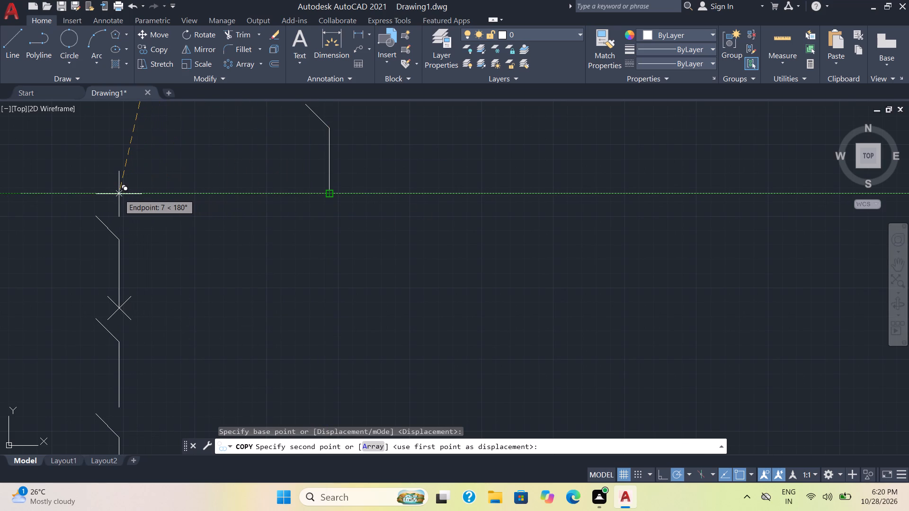
{"action": "left_click", "coordinate": [116, 194]}
{"action": "scroll", "coordinate": [271, 204], "scroll_direction": "down", "scroll_amount": 2}
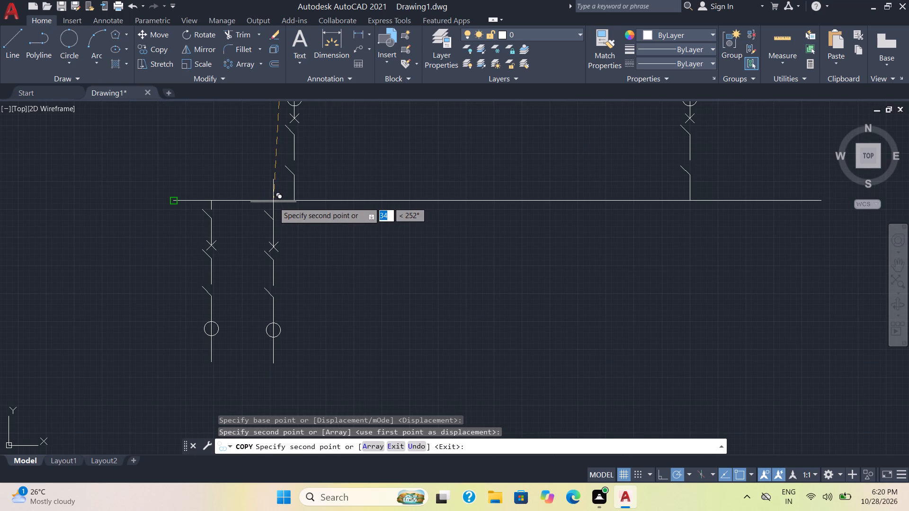
{"action": "key", "text": "Escape"}
Draw a short vertical line extending the new lower feeder downward from its bottom end below the circle.
{"action": "scroll", "coordinate": [294, 272], "scroll_direction": "down", "scroll_amount": 1}
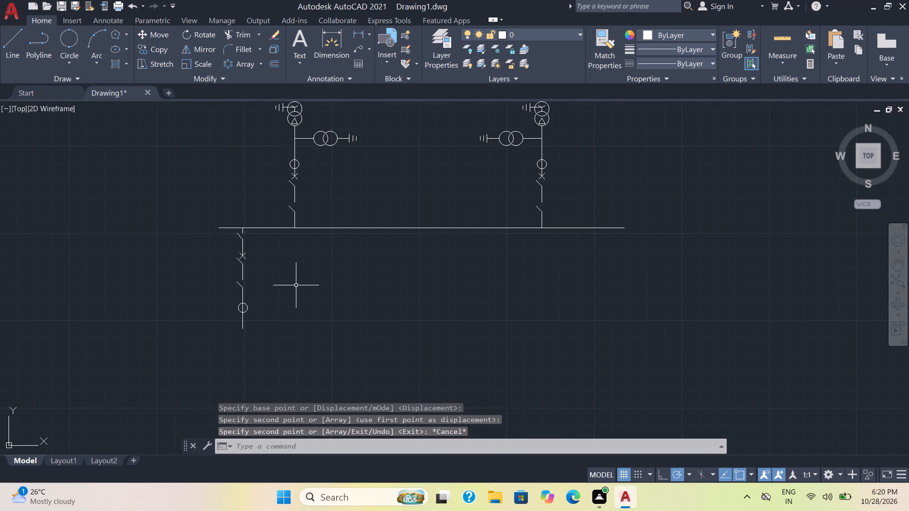
{"action": "middle_click_drag", "start_coordinate": [291, 309], "coordinate": [298, 267]}
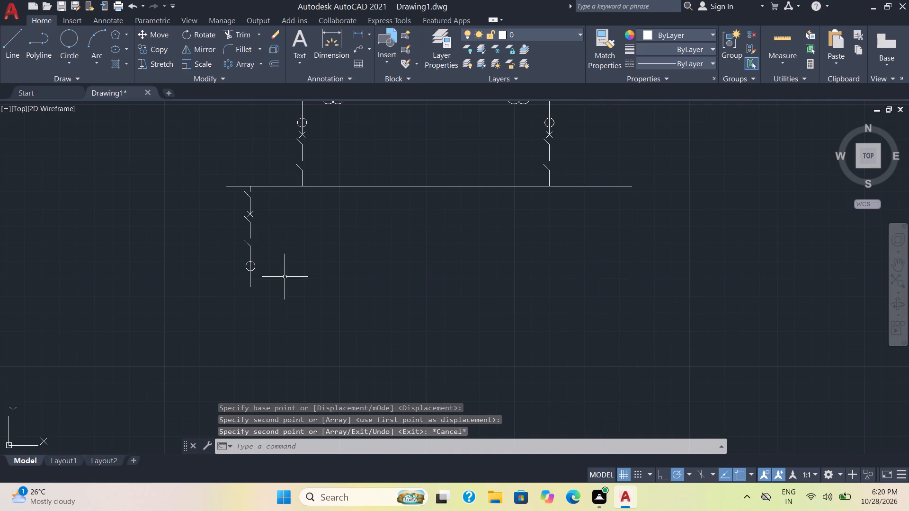
{"action": "scroll", "coordinate": [280, 319], "scroll_direction": "up", "scroll_amount": 2}
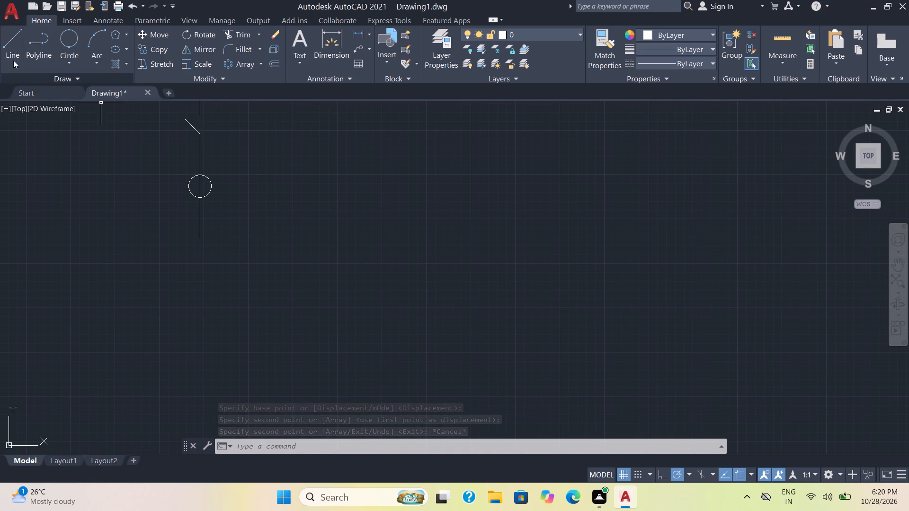
{"action": "left_click", "coordinate": [11, 52]}
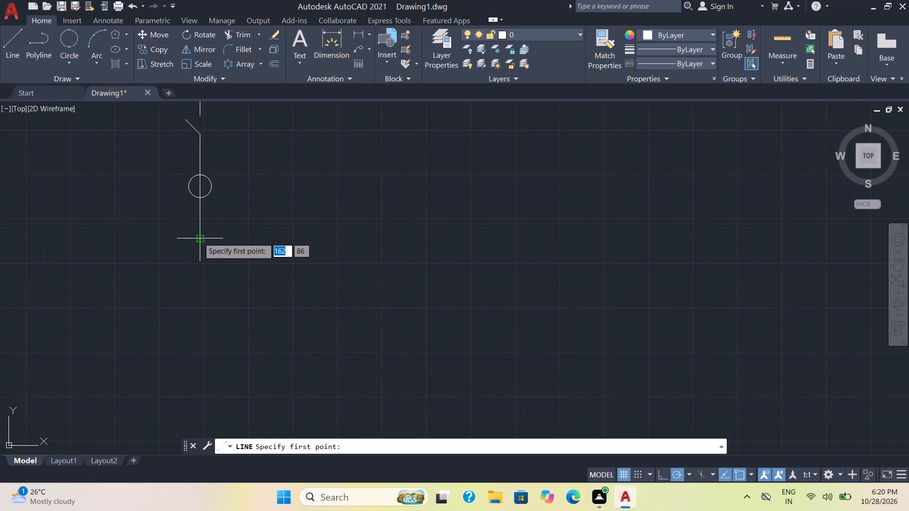
{"action": "left_click", "coordinate": [198, 238]}
{"action": "left_click", "coordinate": [200, 283]}
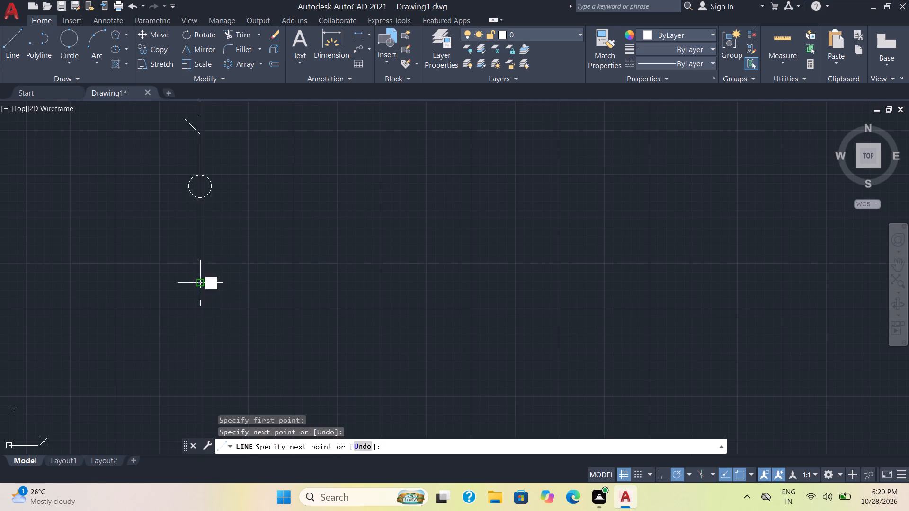
{"action": "key", "text": "space"}
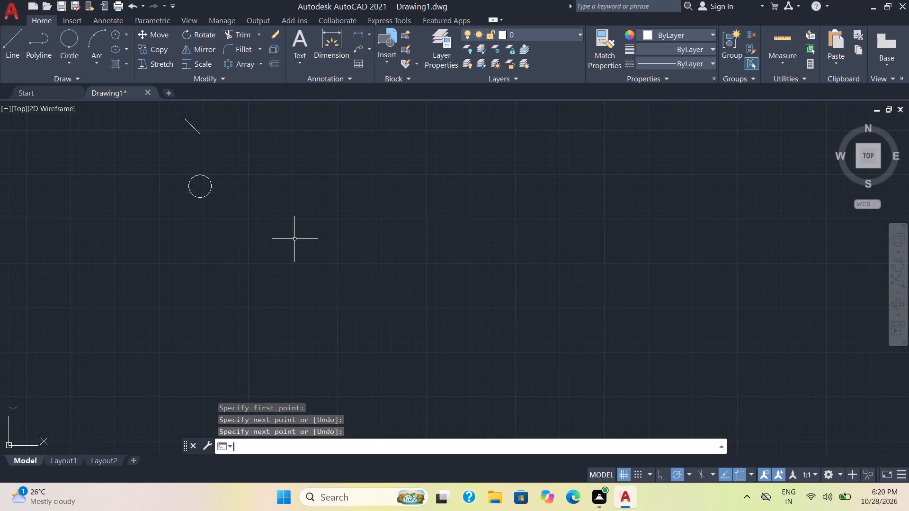
Copy the breaker cross above the lower busbar on the first outgoing branch to the bottom end of the new feeder line.
{"action": "scroll", "coordinate": [294, 238], "scroll_direction": "down", "scroll_amount": 2}
{"action": "scroll", "coordinate": [340, 210], "scroll_direction": "down", "scroll_amount": 1}
{"action": "middle_click_drag", "start_coordinate": [349, 164], "coordinate": [348, 242]}
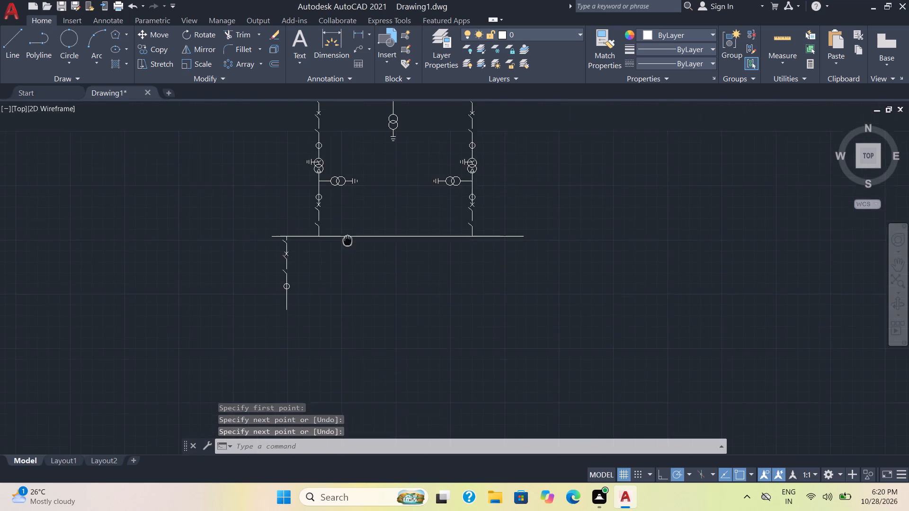
{"action": "middle_click_drag", "start_coordinate": [348, 242], "coordinate": [346, 253]}
{"action": "scroll", "coordinate": [339, 228], "scroll_direction": "up", "scroll_amount": 3}
{"action": "left_click", "coordinate": [258, 206]}
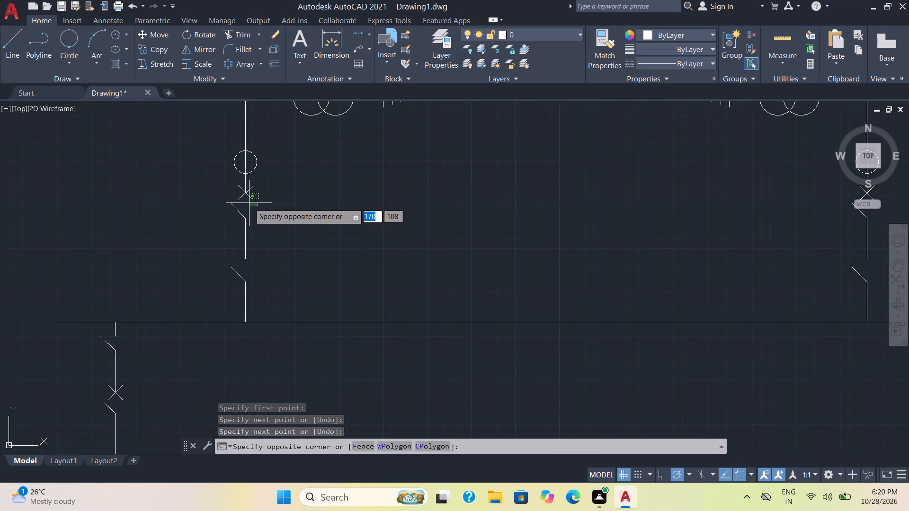
{"action": "left_click", "coordinate": [239, 197]}
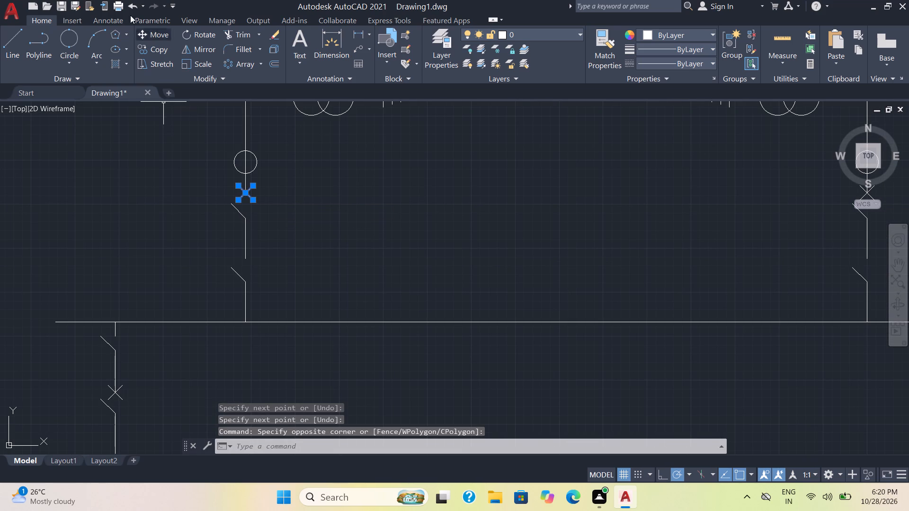
{"action": "left_click", "coordinate": [154, 48]}
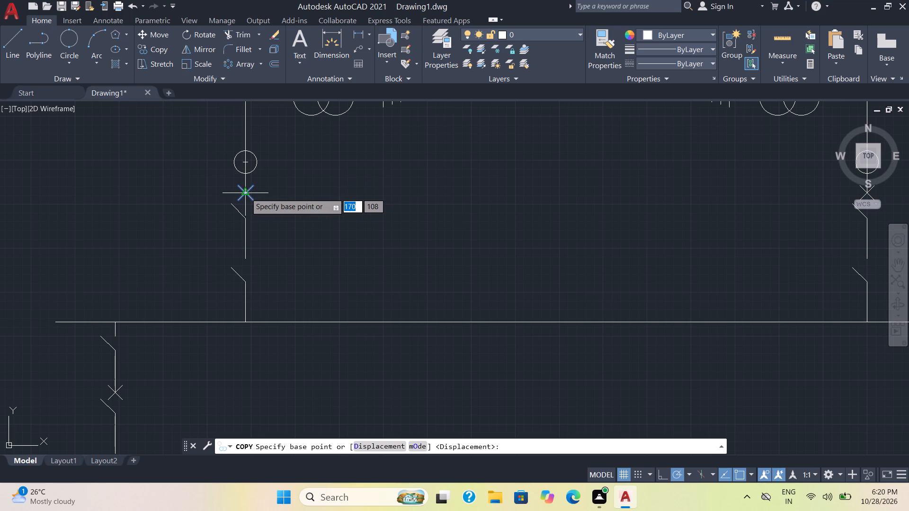
{"action": "left_click", "coordinate": [244, 194]}
{"action": "scroll", "coordinate": [165, 321], "scroll_direction": "down", "scroll_amount": 4}
{"action": "middle_click_drag", "start_coordinate": [184, 360], "coordinate": [251, 268]}
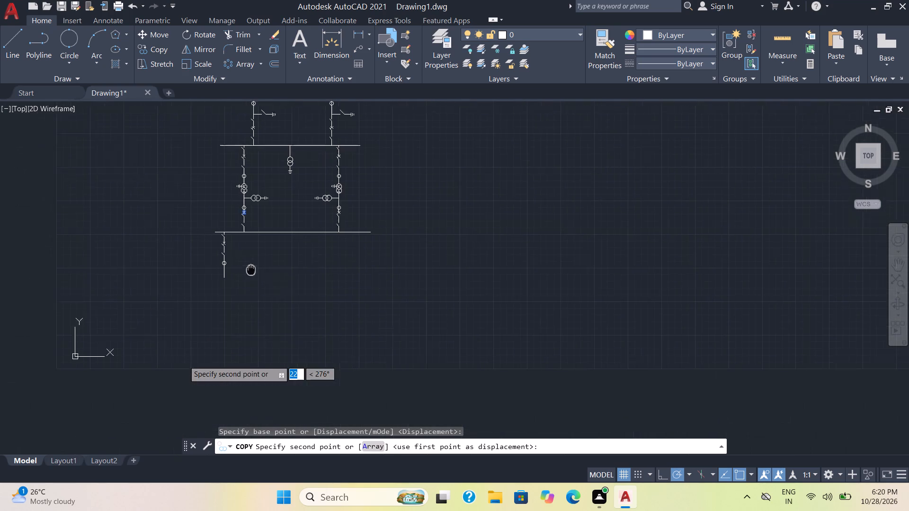
{"action": "middle_click_drag", "start_coordinate": [251, 268], "coordinate": [254, 262]}
{"action": "scroll", "coordinate": [250, 267], "scroll_direction": "up", "scroll_amount": 3}
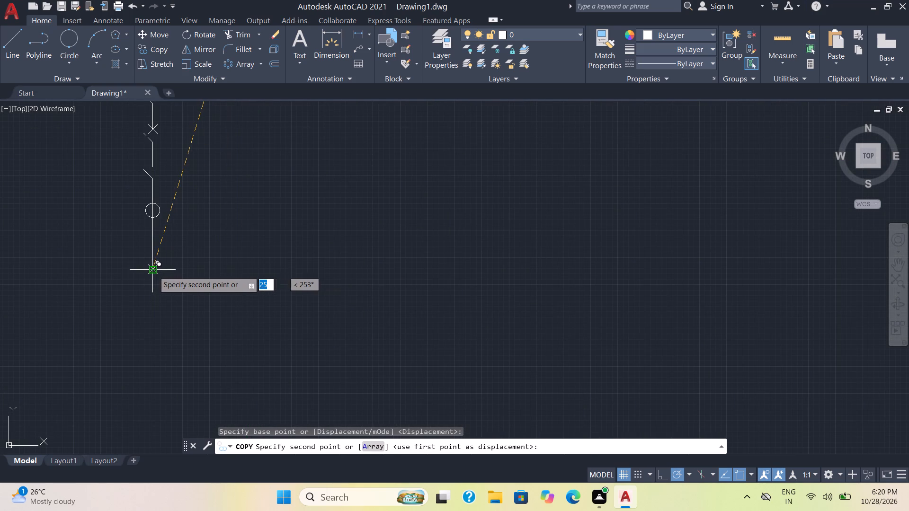
{"action": "left_click", "coordinate": [153, 271]}
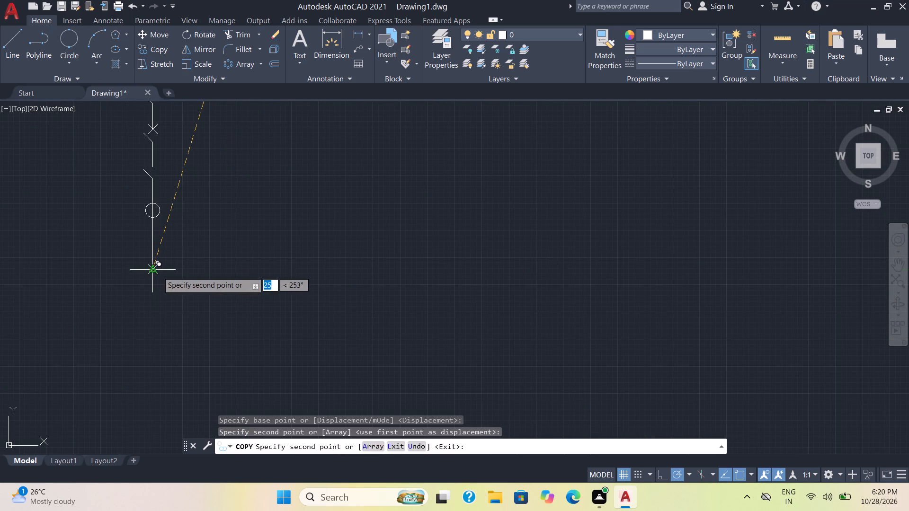
{"action": "key", "text": "space"}
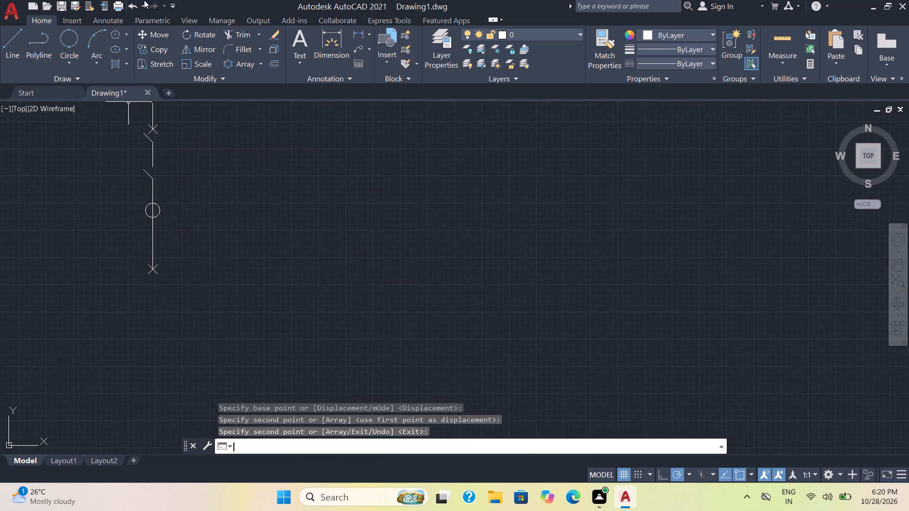
Trim both lower arms of the cross at the feeder's bottom end, leaving a downward arrowhead.
{"action": "left_click", "coordinate": [238, 31]}
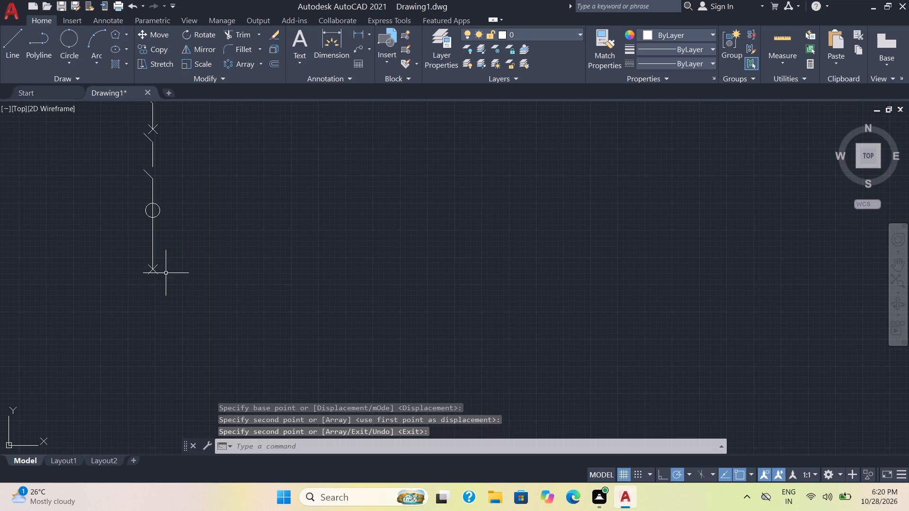
{"action": "left_click", "coordinate": [237, 37]}
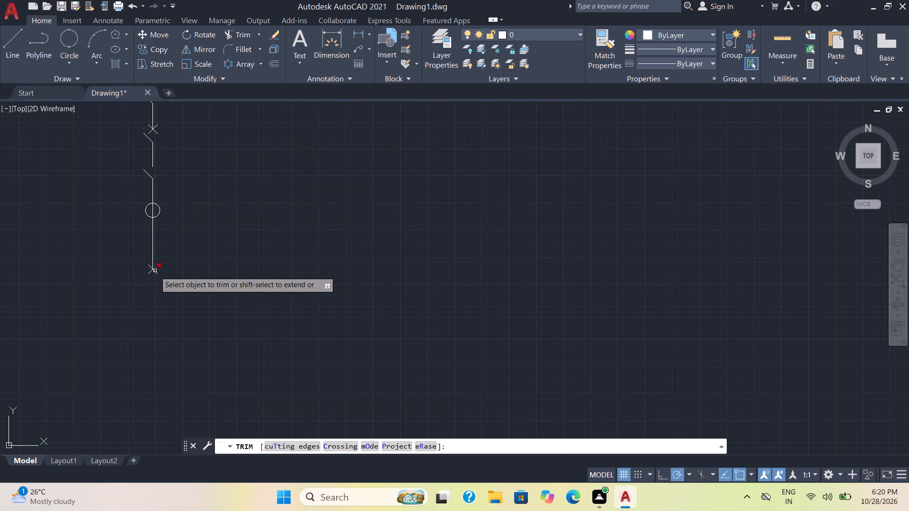
{"action": "left_click", "coordinate": [156, 274]}
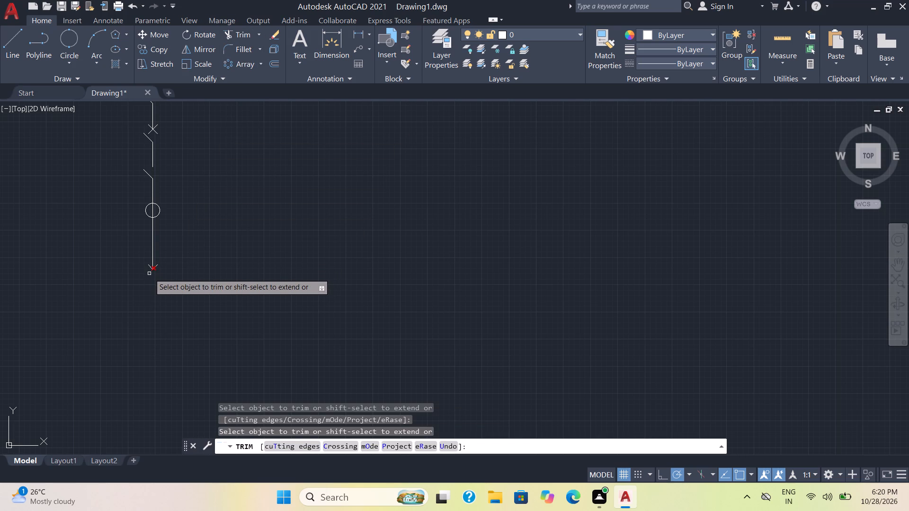
{"action": "left_click", "coordinate": [149, 274]}
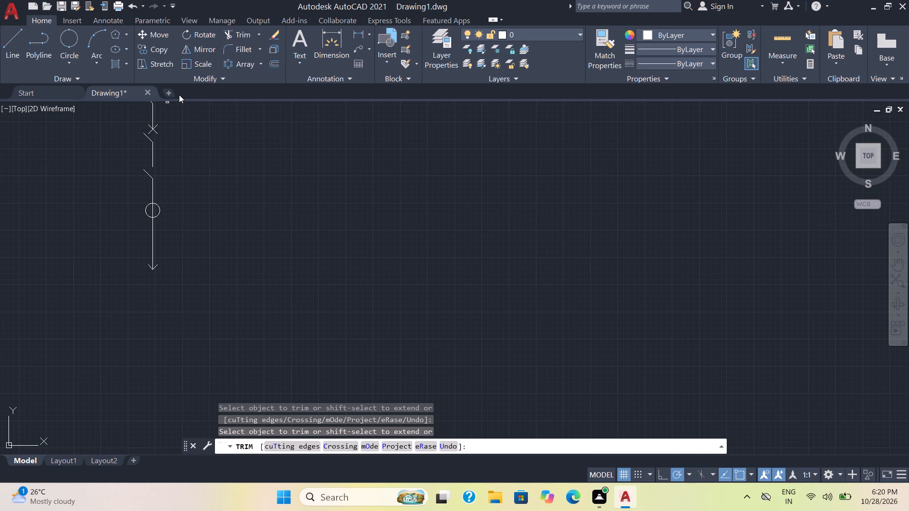
{"action": "key", "text": "Escape"}
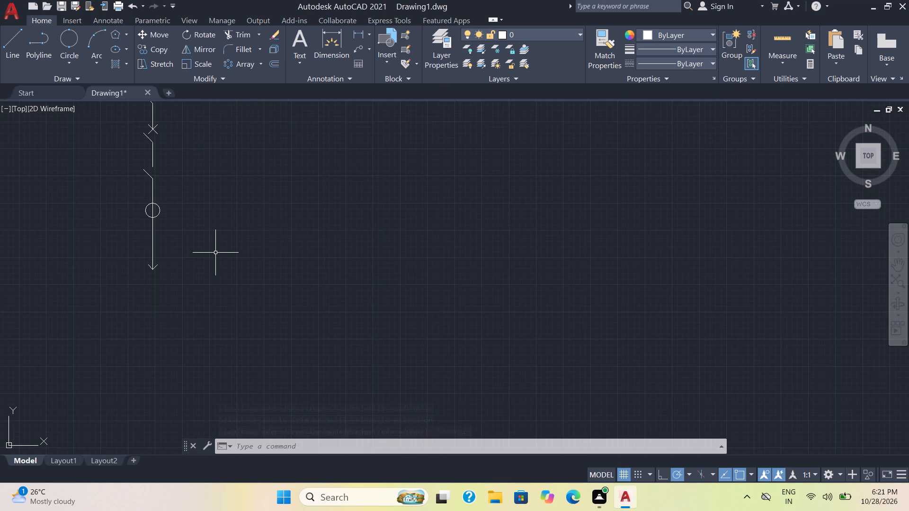
Copy the complete arrow-ended feeder along the lower busbar to about 14, 36 and 50 mm to its right.
{"action": "scroll", "coordinate": [262, 214], "scroll_direction": "down", "scroll_amount": 2}
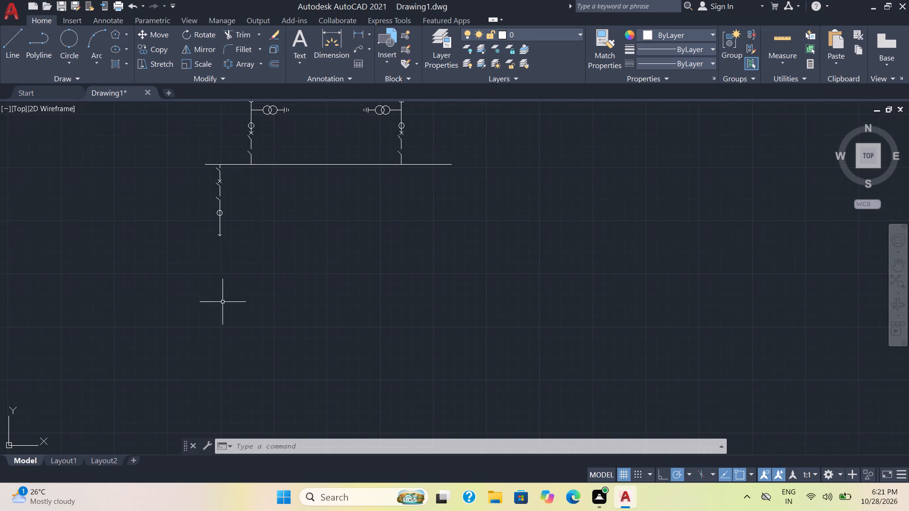
{"action": "left_click", "coordinate": [249, 249]}
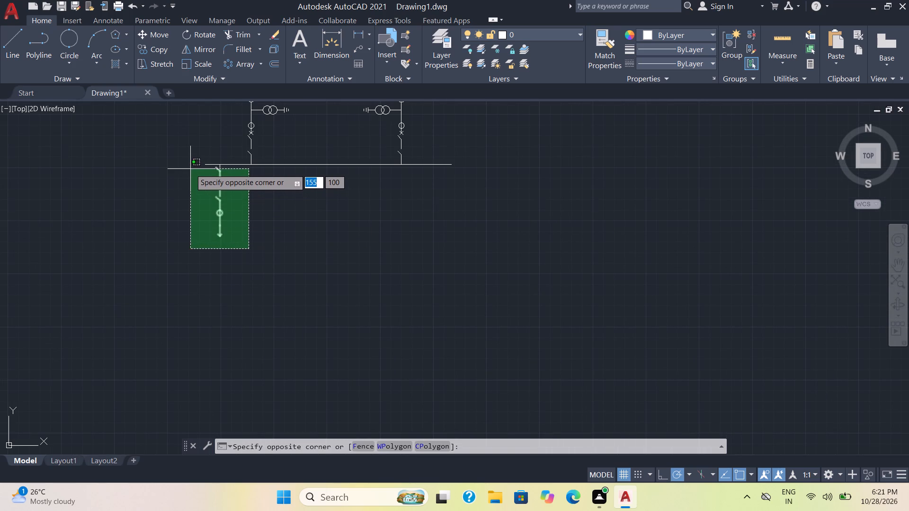
{"action": "left_click", "coordinate": [190, 167]}
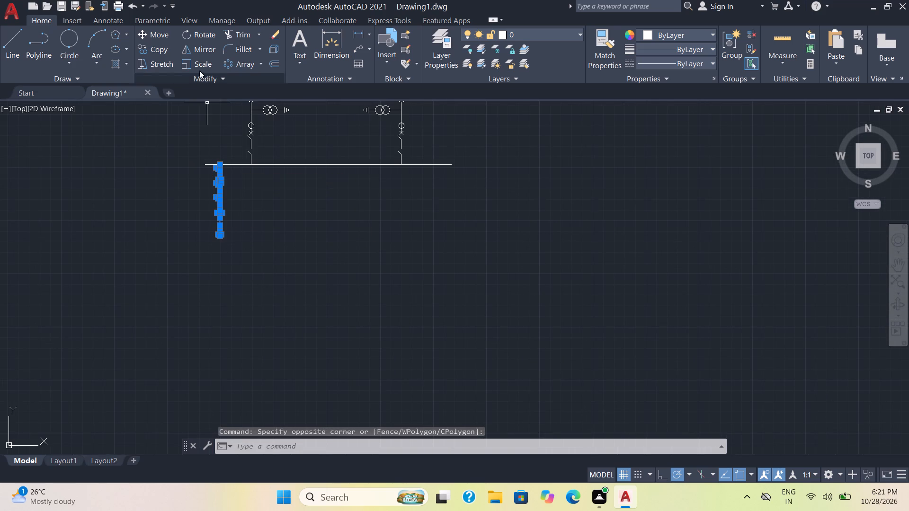
{"action": "left_click", "coordinate": [153, 49]}
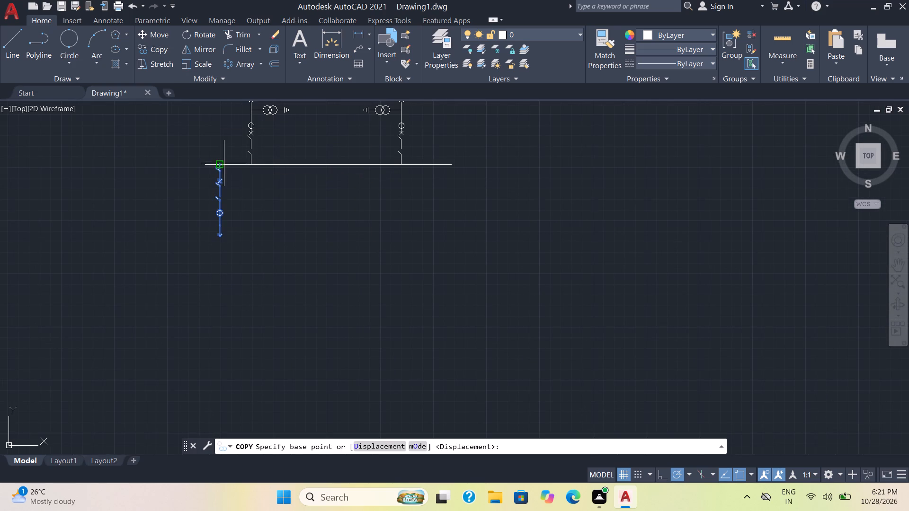
{"action": "scroll", "coordinate": [225, 167], "scroll_direction": "up", "scroll_amount": 2}
{"action": "left_click", "coordinate": [208, 161]}
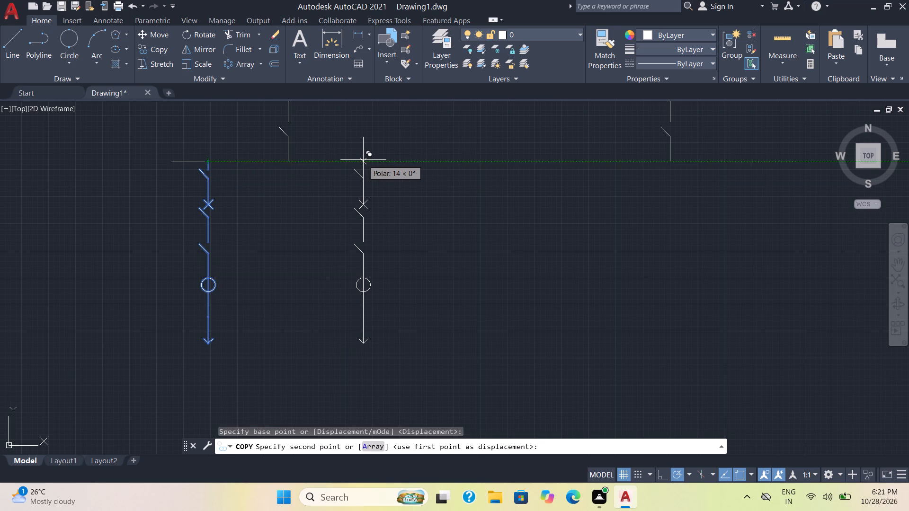
{"action": "left_click", "coordinate": [363, 160]}
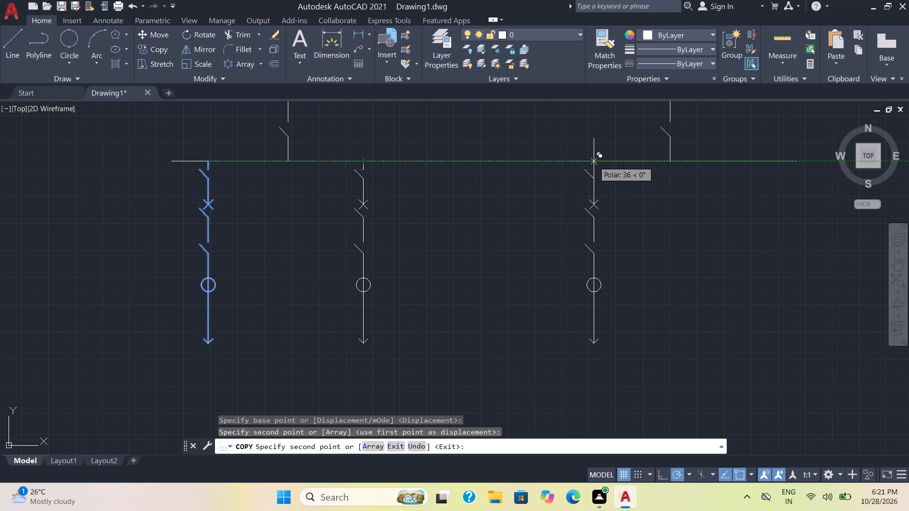
{"action": "left_click", "coordinate": [594, 161]}
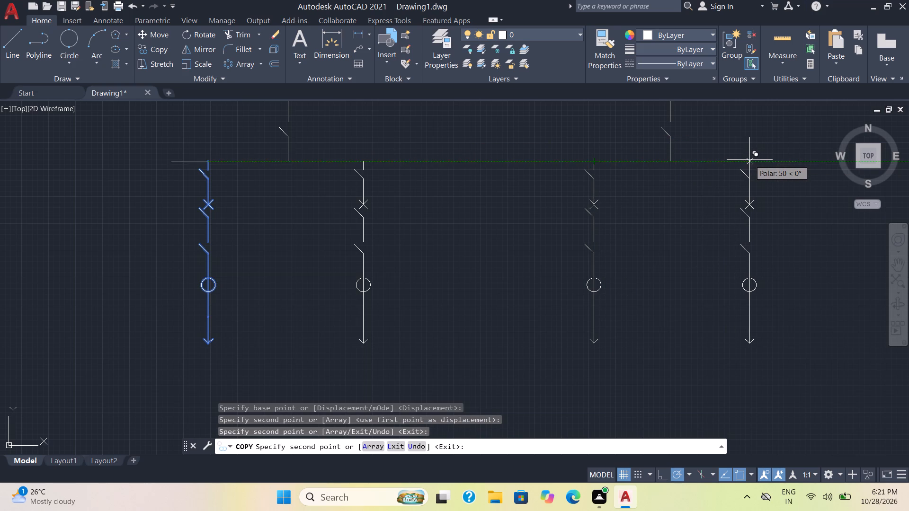
{"action": "left_click", "coordinate": [752, 160]}
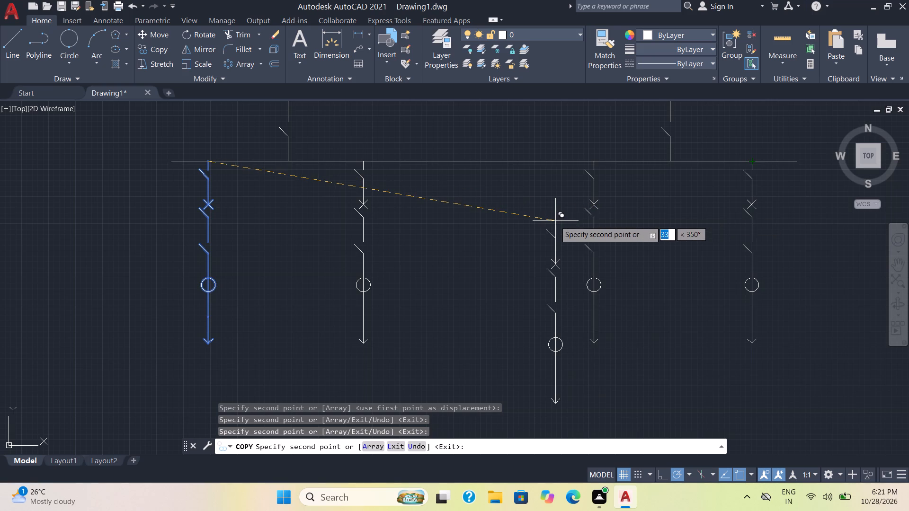
{"action": "key", "text": "Escape"}
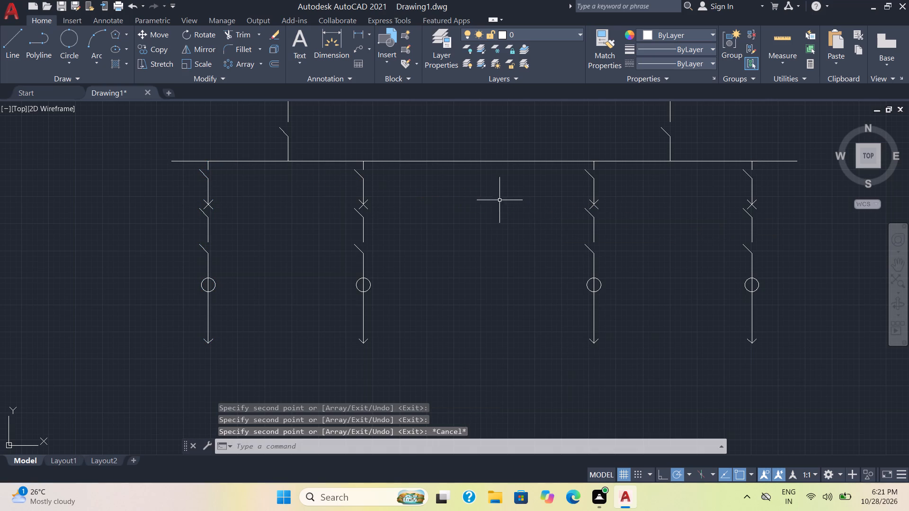
Break a small gap in the lower busbar just right of the second arrow-ended feeder.
{"action": "type", "text": "br"}
{"action": "key", "text": "Return"}
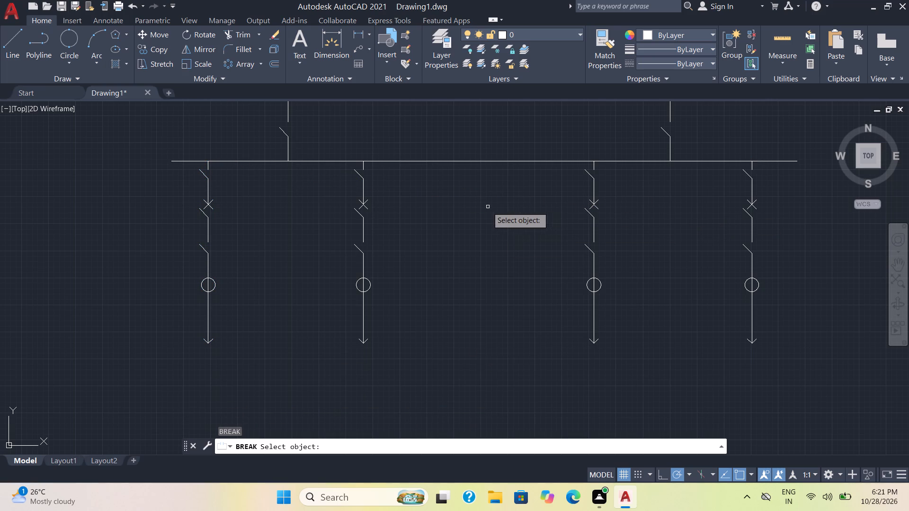
{"action": "left_click", "coordinate": [425, 162]}
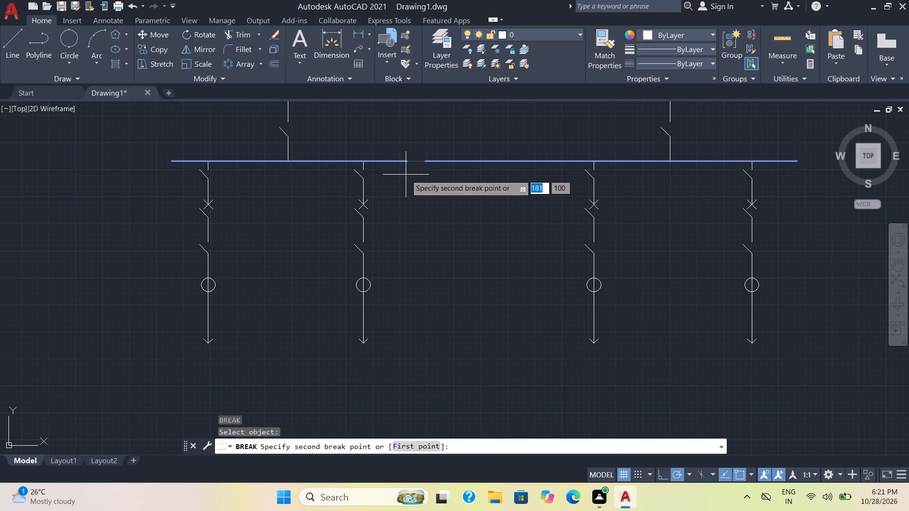
{"action": "left_click", "coordinate": [403, 174]}
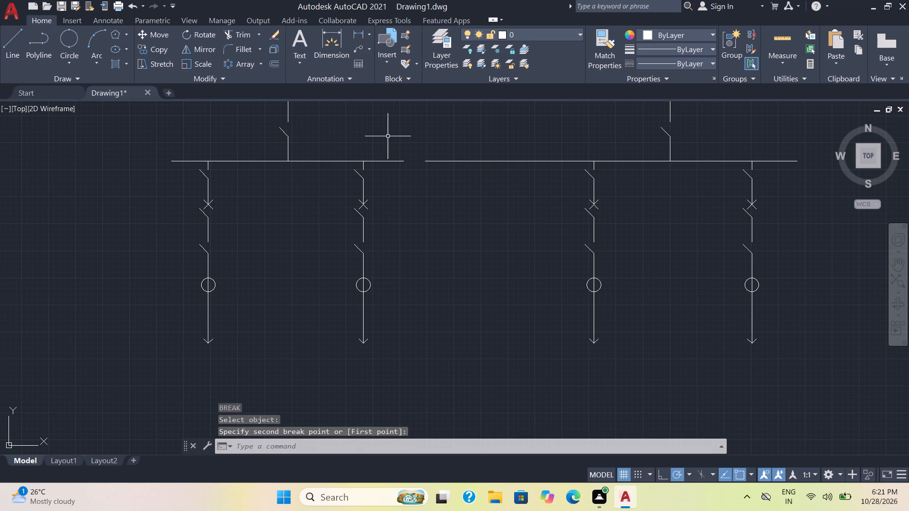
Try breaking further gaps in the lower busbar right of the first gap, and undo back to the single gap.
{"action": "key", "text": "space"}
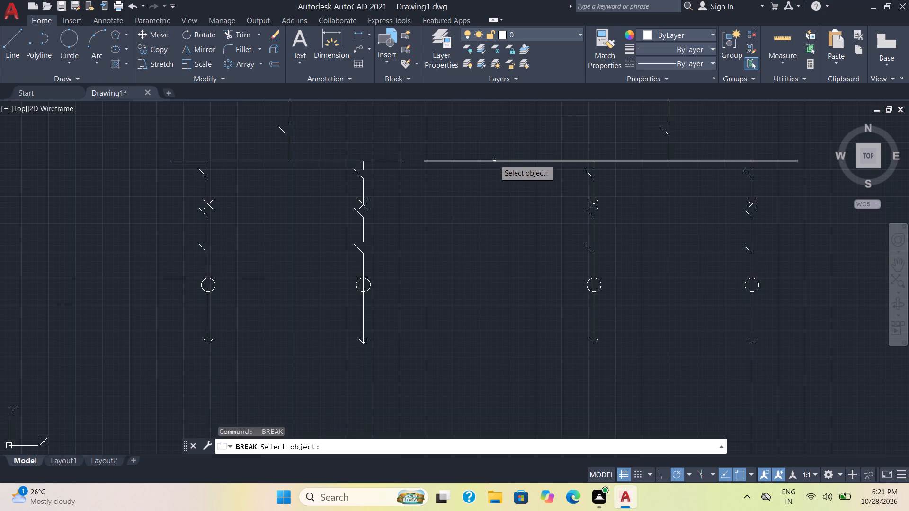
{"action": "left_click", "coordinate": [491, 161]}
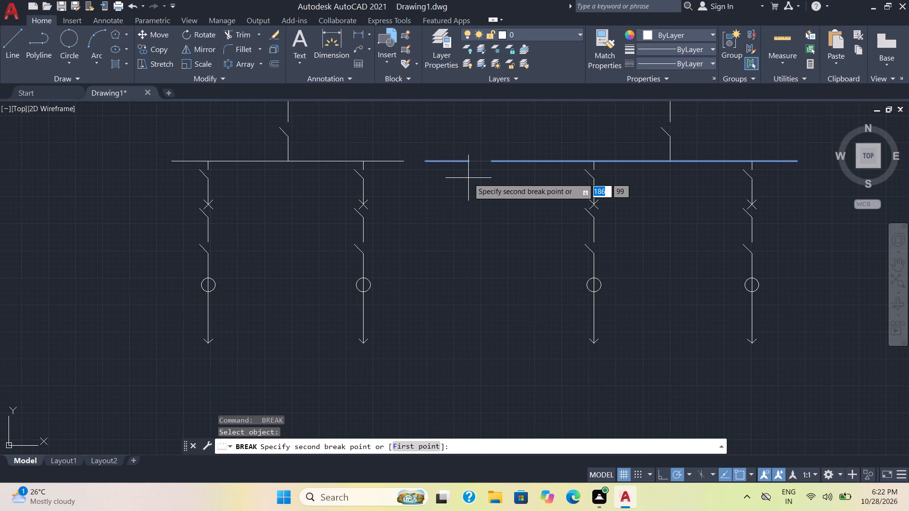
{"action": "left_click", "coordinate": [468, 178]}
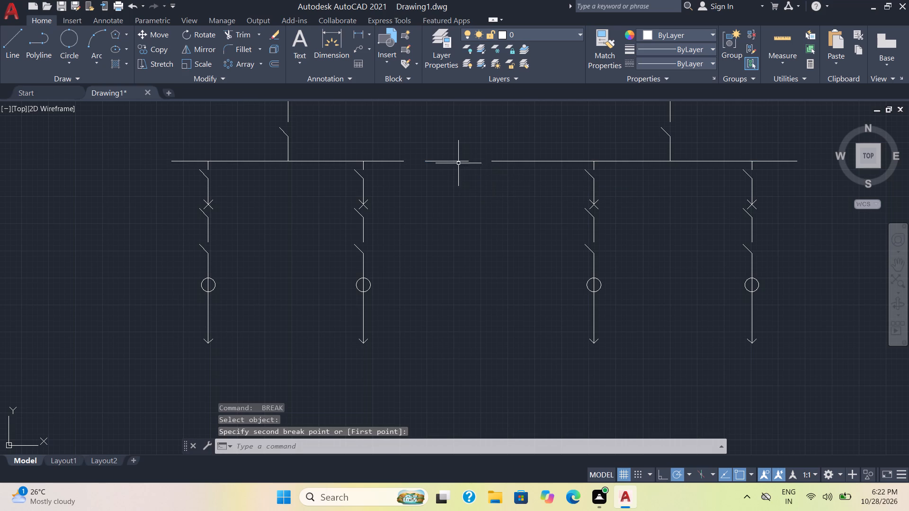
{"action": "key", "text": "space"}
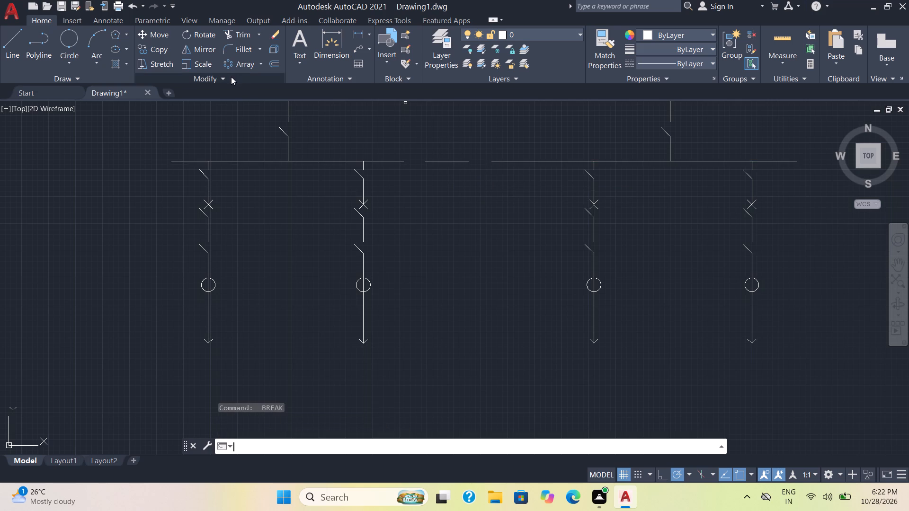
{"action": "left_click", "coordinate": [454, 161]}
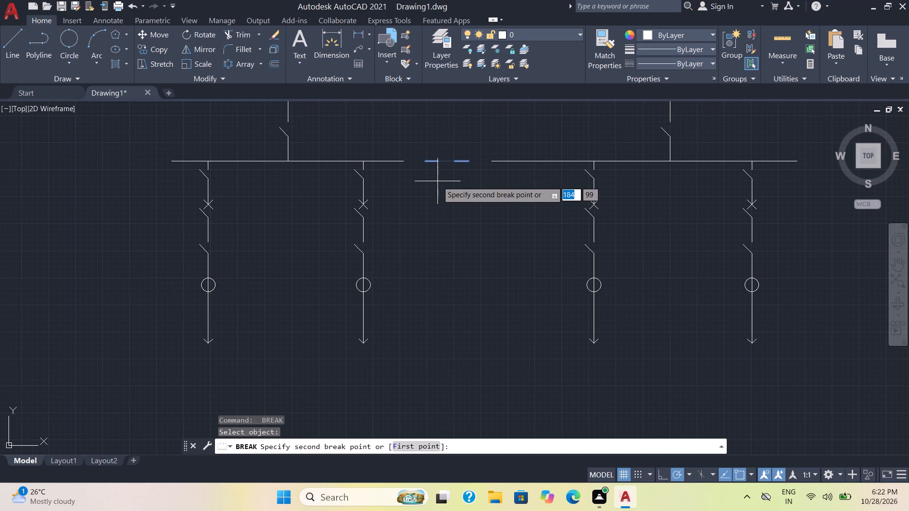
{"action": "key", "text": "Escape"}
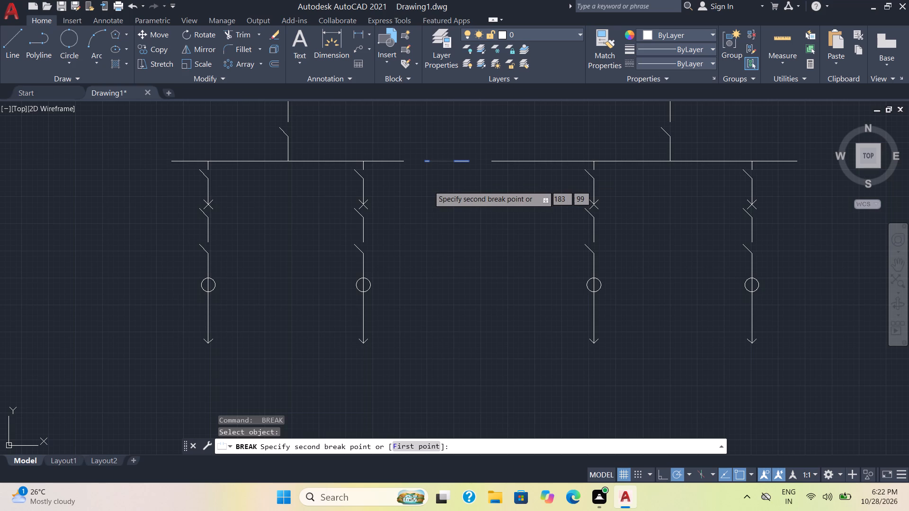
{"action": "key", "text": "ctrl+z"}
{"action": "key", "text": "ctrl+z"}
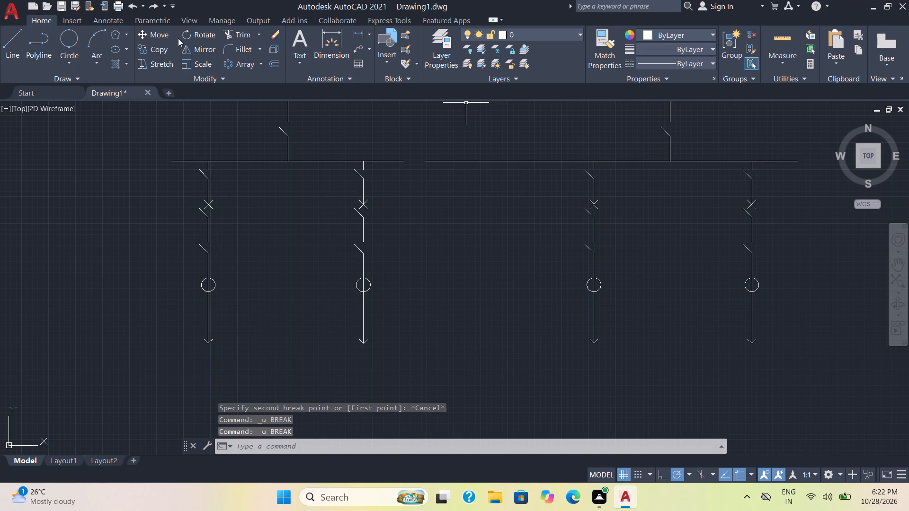
Break two more small gaps in the lower busbar between the first gap and the third feeder, leaving two short segments between gaps.
{"action": "type", "text": "br"}
{"action": "key", "text": "Return"}
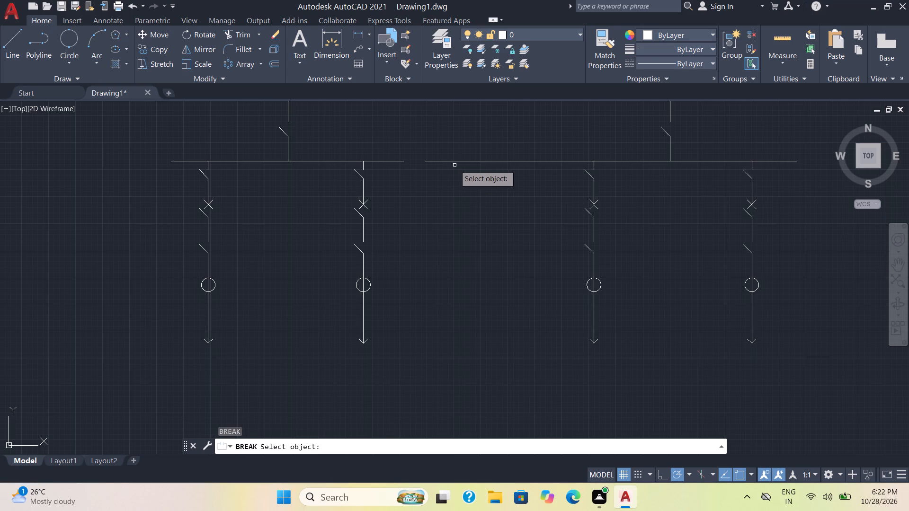
{"action": "left_click", "coordinate": [482, 162]}
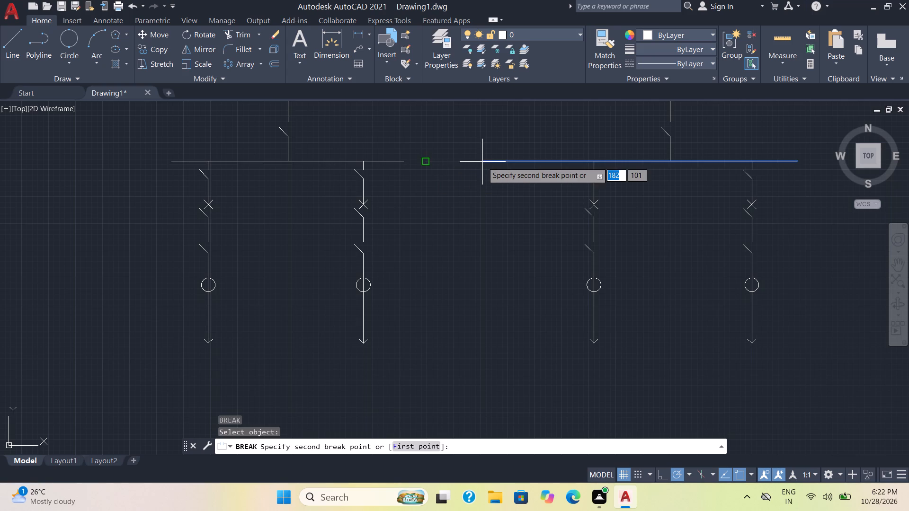
{"action": "left_click", "coordinate": [460, 184]}
{"action": "type", "text": "br"}
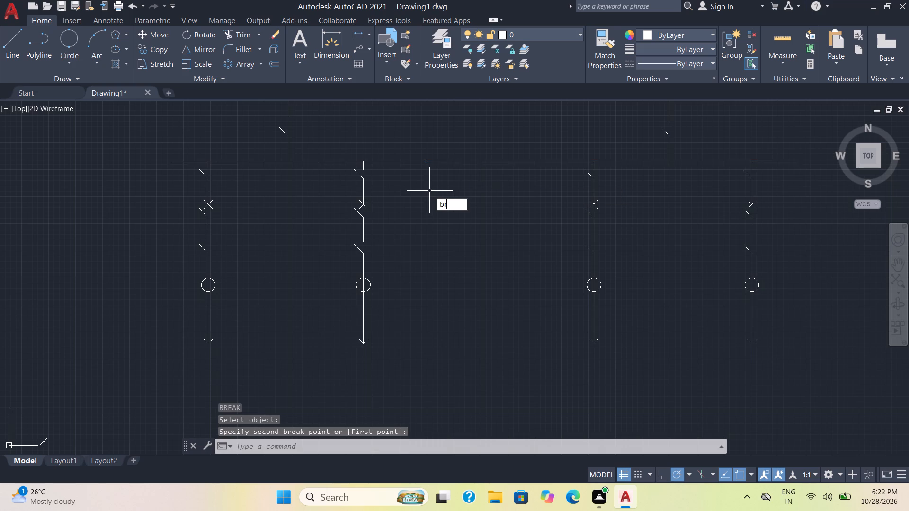
{"action": "key", "text": "Return"}
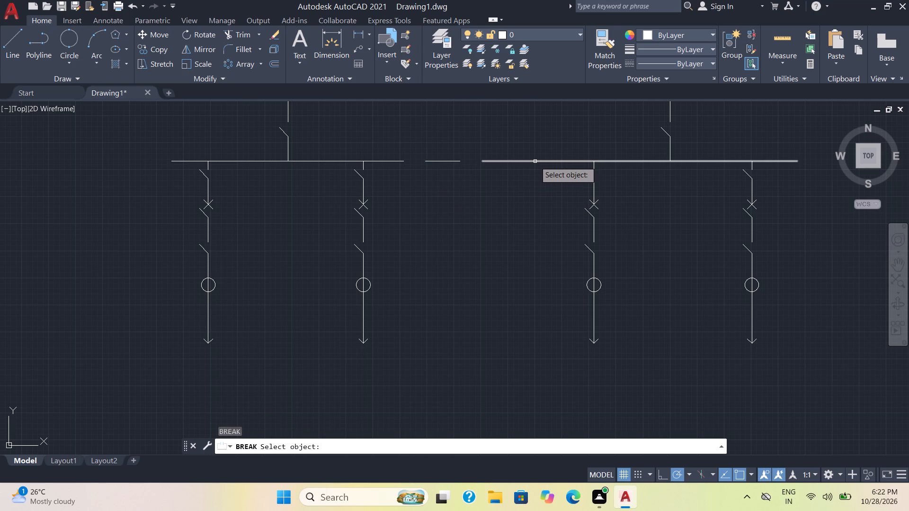
{"action": "left_click", "coordinate": [535, 162]}
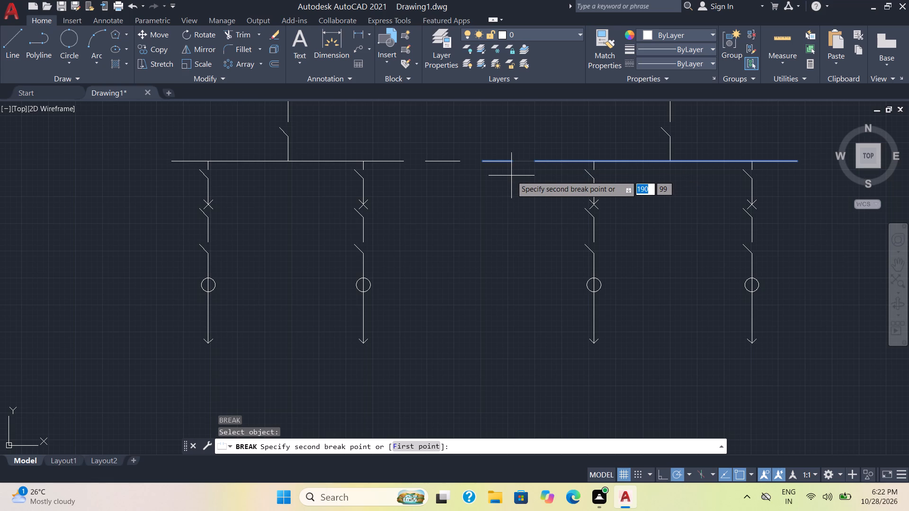
{"action": "left_click", "coordinate": [511, 176]}
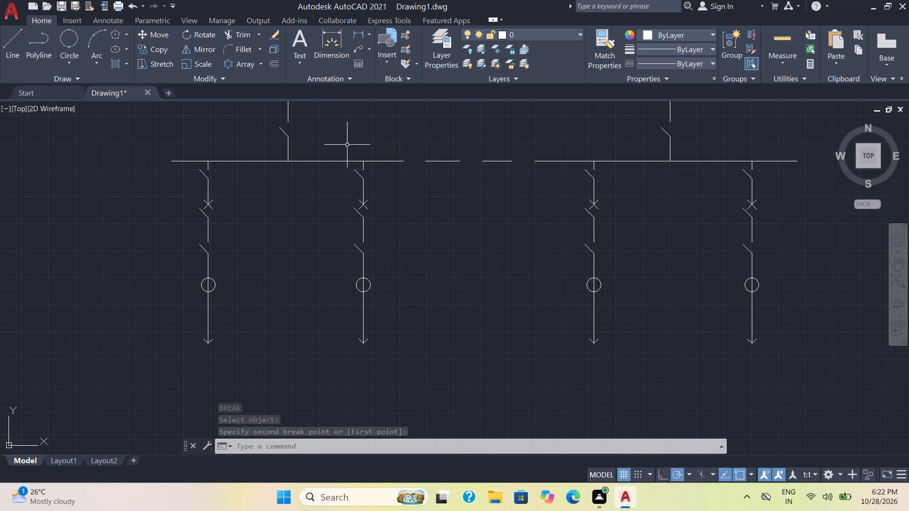
Draw a switch blade at 135° from the right edge of each of the three busbar gaps, ending above the gap's left edge.
{"action": "left_click", "coordinate": [16, 44]}
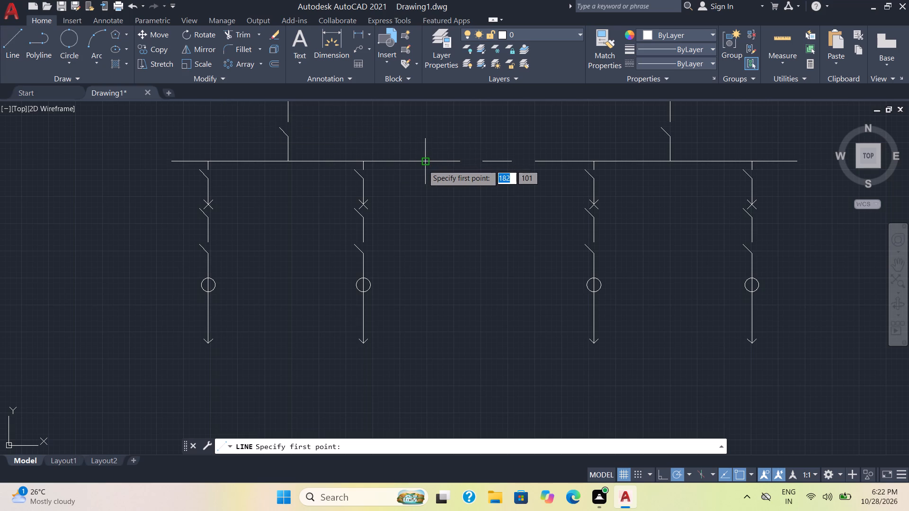
{"action": "left_click", "coordinate": [422, 161]}
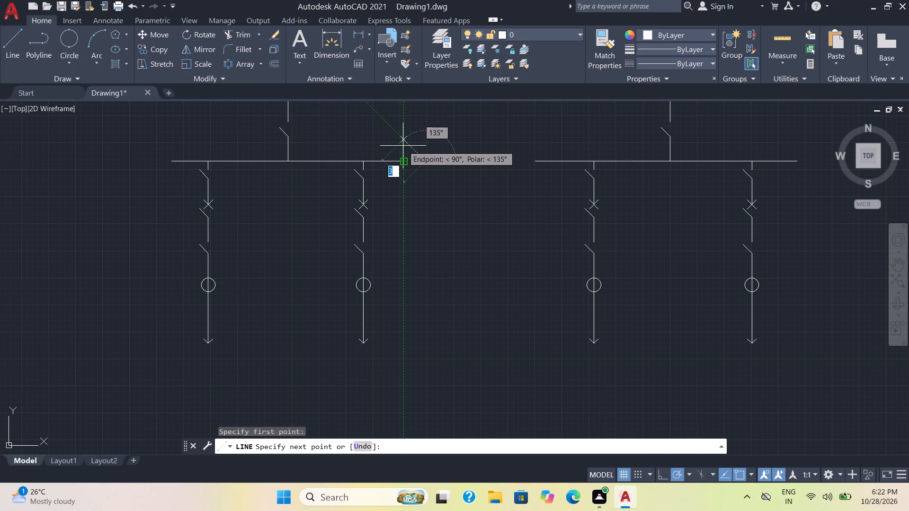
{"action": "left_click", "coordinate": [402, 146]}
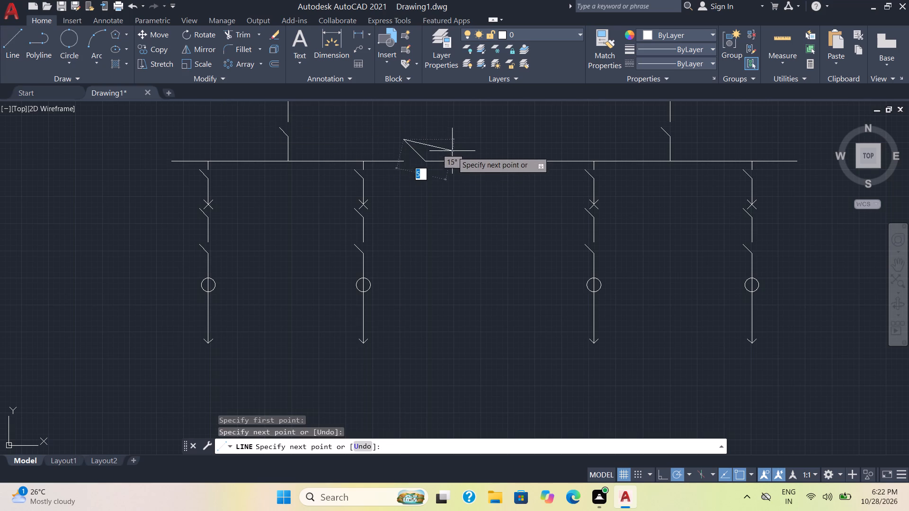
{"action": "key", "text": "space"}
{"action": "key", "text": "space"}
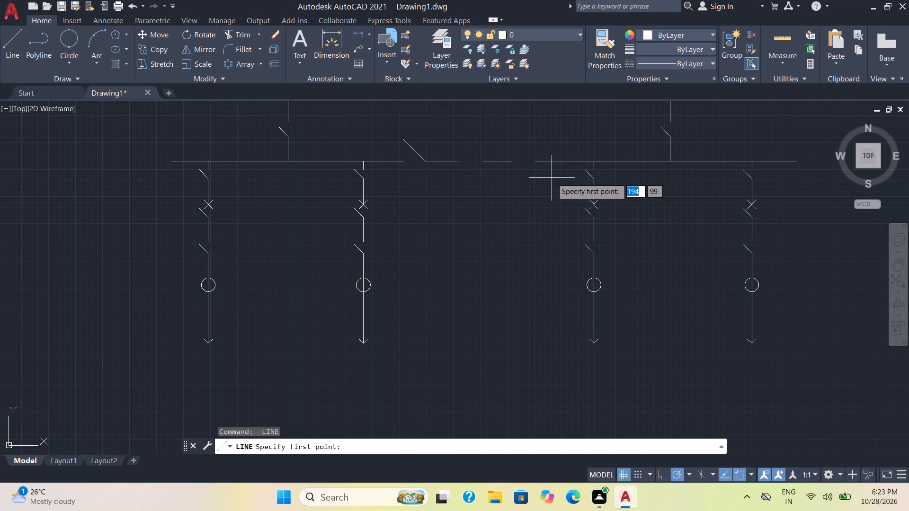
{"action": "left_click", "coordinate": [485, 162]}
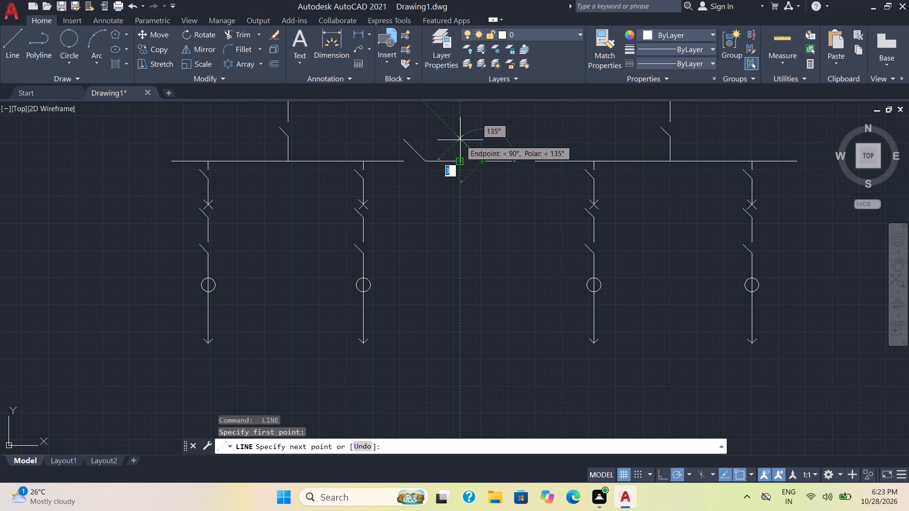
{"action": "left_click", "coordinate": [460, 140]}
{"action": "key", "text": "space"}
{"action": "key", "text": "space"}
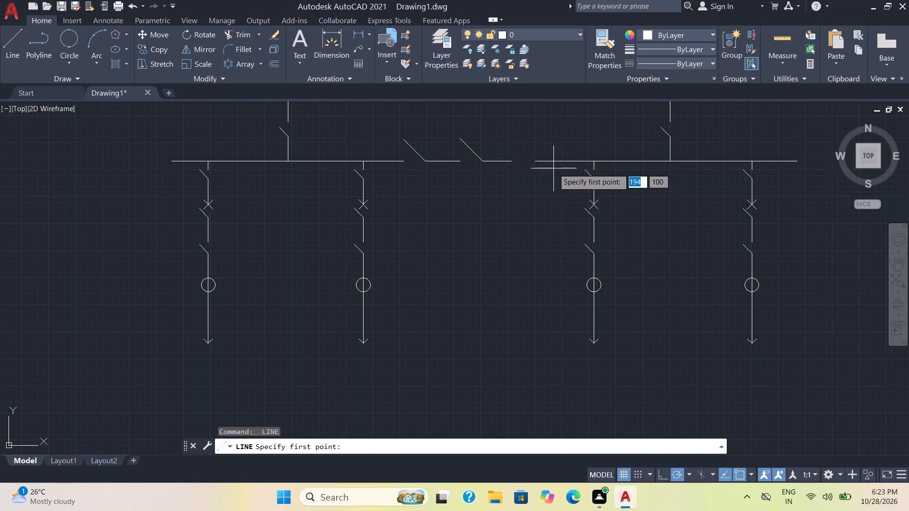
{"action": "left_click", "coordinate": [537, 162]}
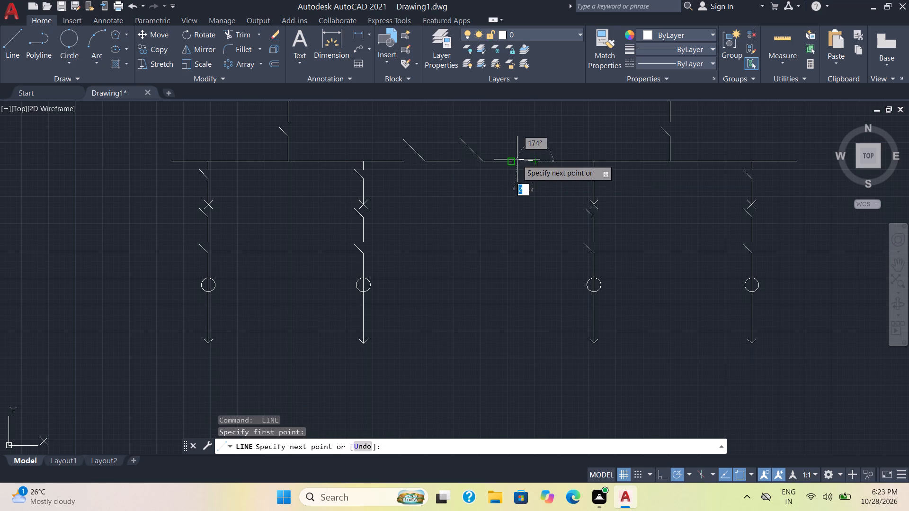
{"action": "left_click", "coordinate": [508, 137]}
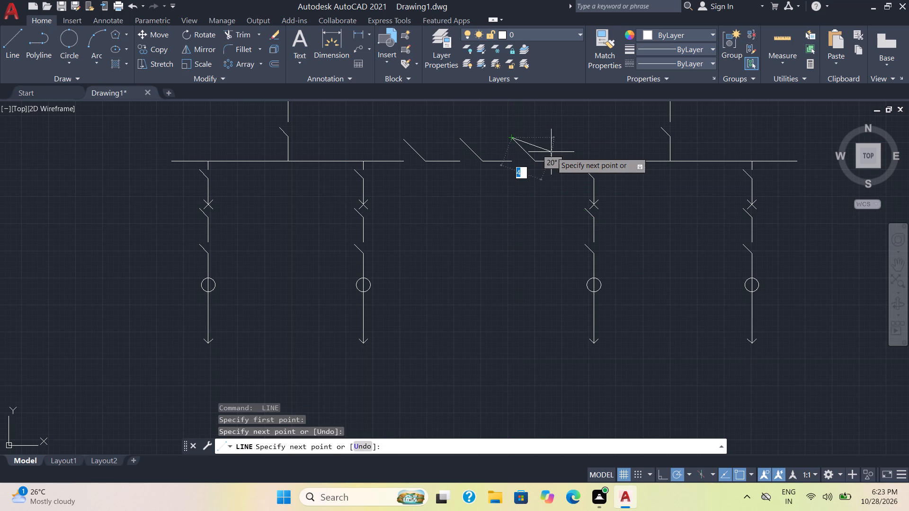
{"action": "key", "text": "space"}
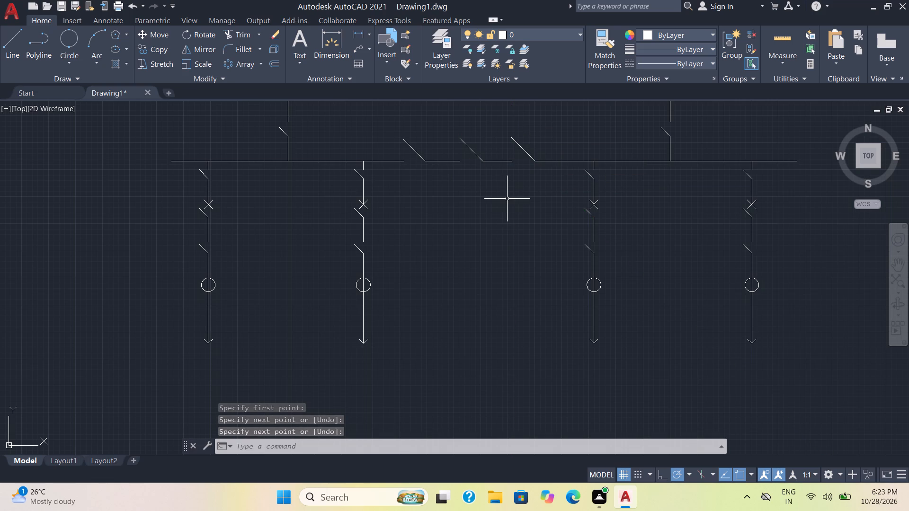
Copy the X mark from the second outgoing feeder onto the left edge of the middle gap in the lower busbar.
{"action": "left_click", "coordinate": [373, 211]}
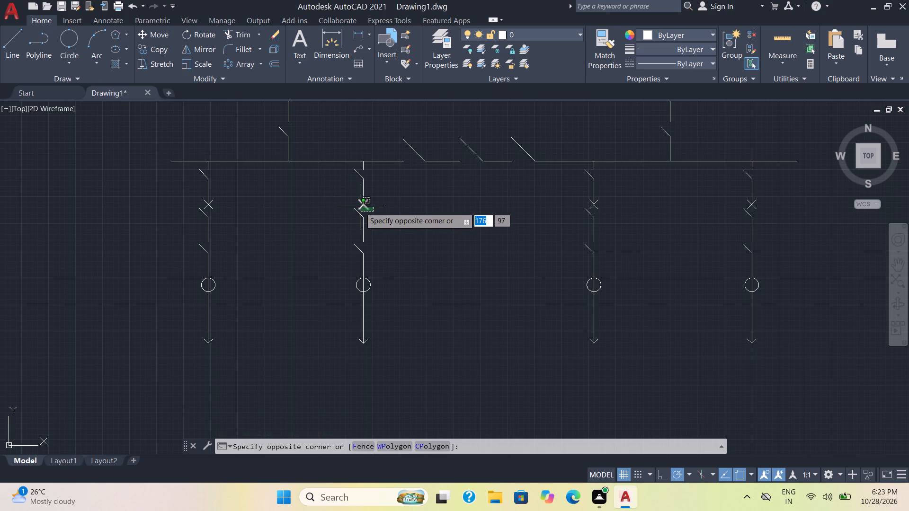
{"action": "left_click", "coordinate": [360, 207]}
{"action": "left_click", "coordinate": [147, 48]}
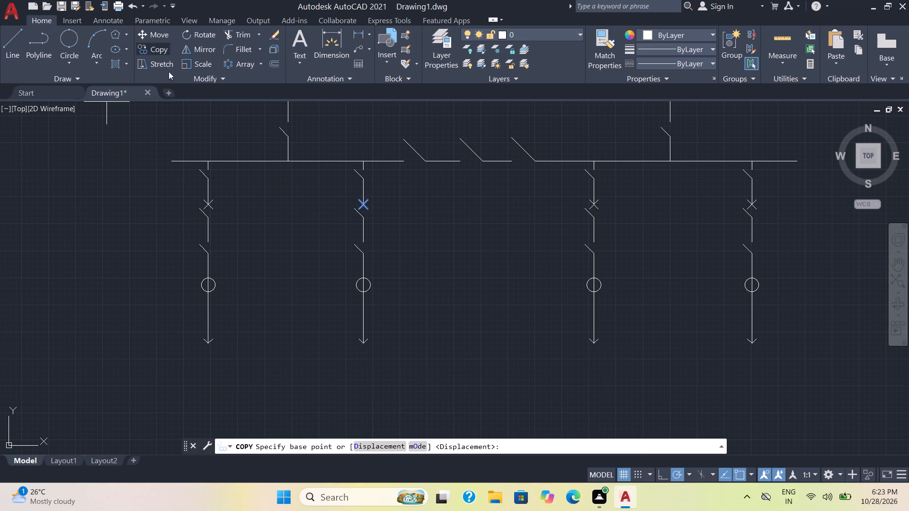
{"action": "left_click", "coordinate": [364, 206]}
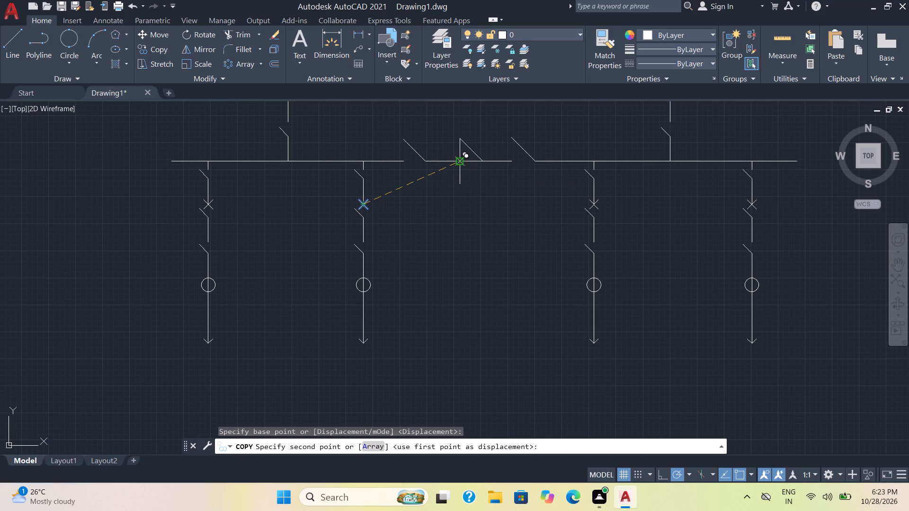
{"action": "left_click", "coordinate": [460, 160]}
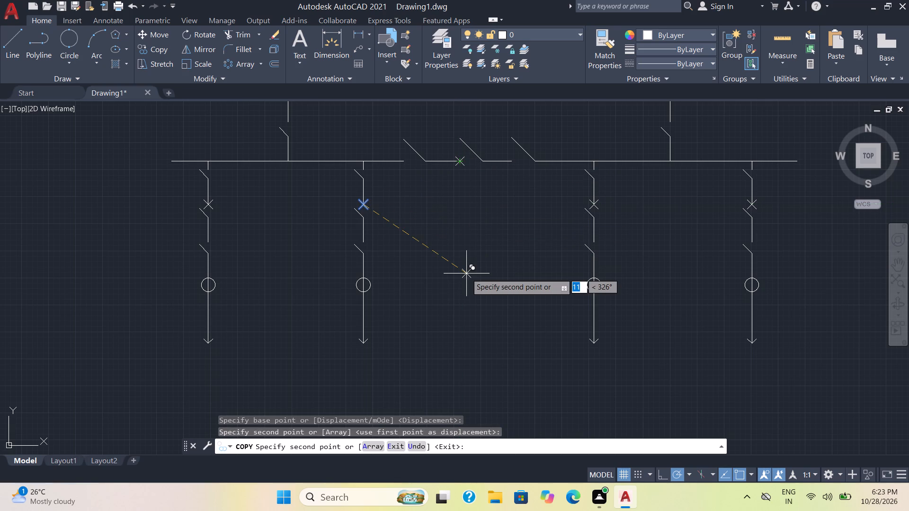
{"action": "key", "text": "Escape"}
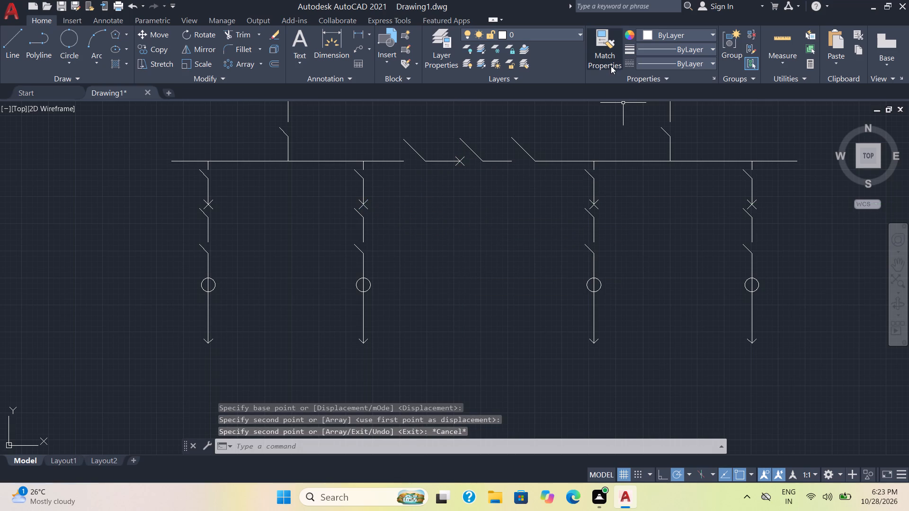
Save the drawing as Single Line Diagram of a Substation in the Internship\Drawings folder on drive D.
{"action": "scroll", "coordinate": [600, 87], "scroll_direction": "down", "scroll_amount": 4}
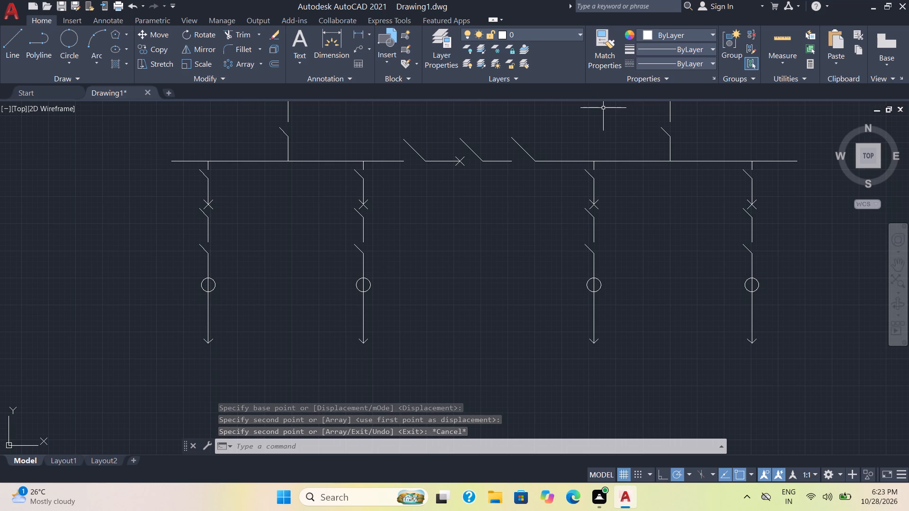
{"action": "key", "text": "ctrl+s"}
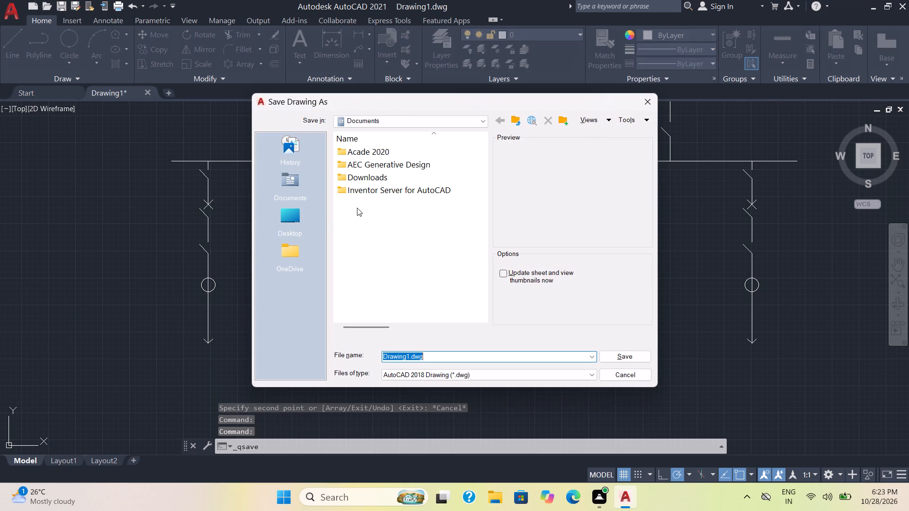
{"action": "left_click", "coordinate": [297, 217]}
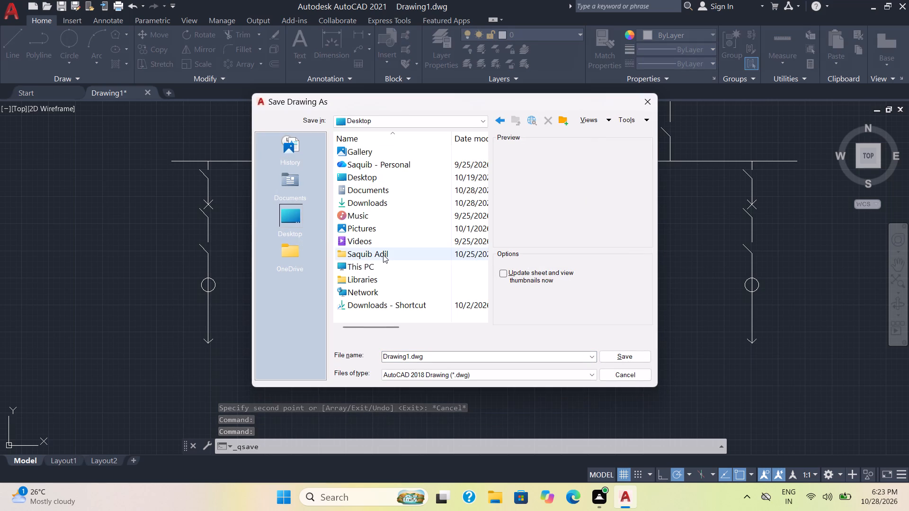
{"action": "left_click", "coordinate": [386, 266]}
{"action": "left_click", "coordinate": [386, 266]}
{"action": "left_click", "coordinate": [386, 266]}
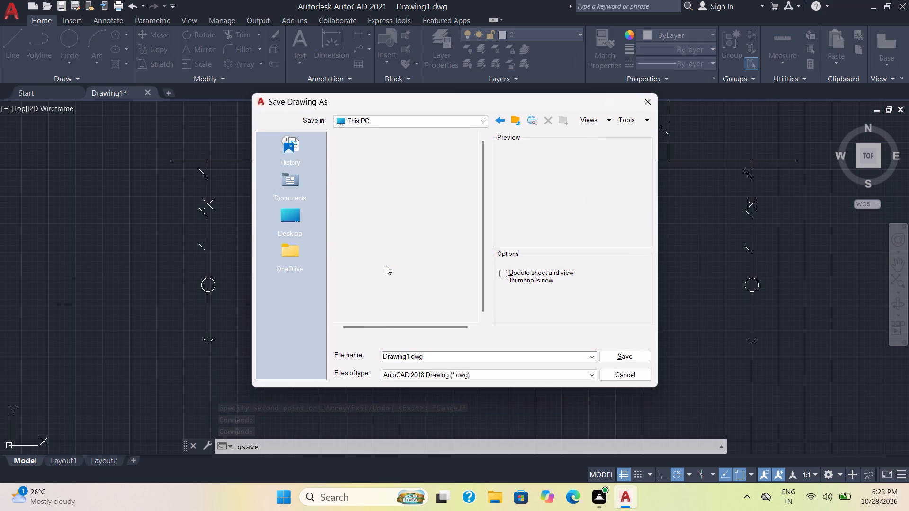
{"action": "double_click", "coordinate": [372, 175]}
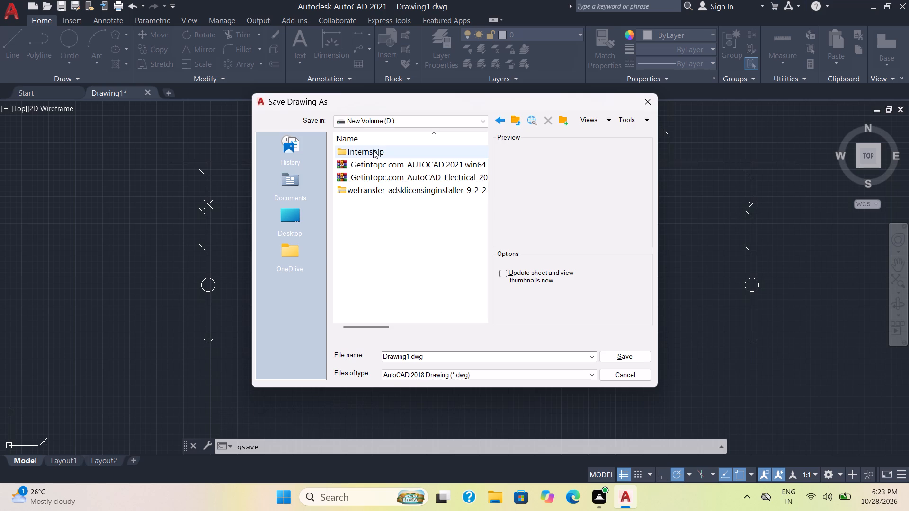
{"action": "double_click", "coordinate": [373, 150]}
{"action": "double_click", "coordinate": [373, 150]}
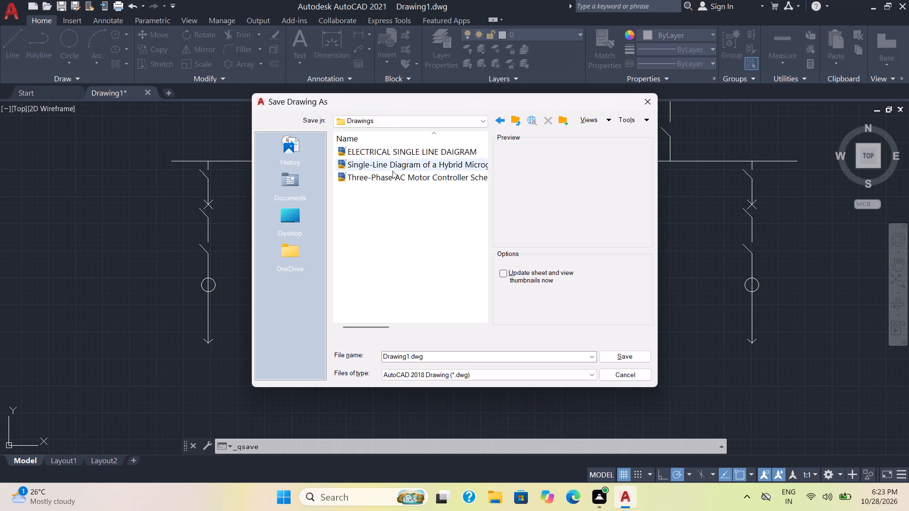
{"action": "left_click_drag", "start_coordinate": [441, 352], "coordinate": [415, 355]}
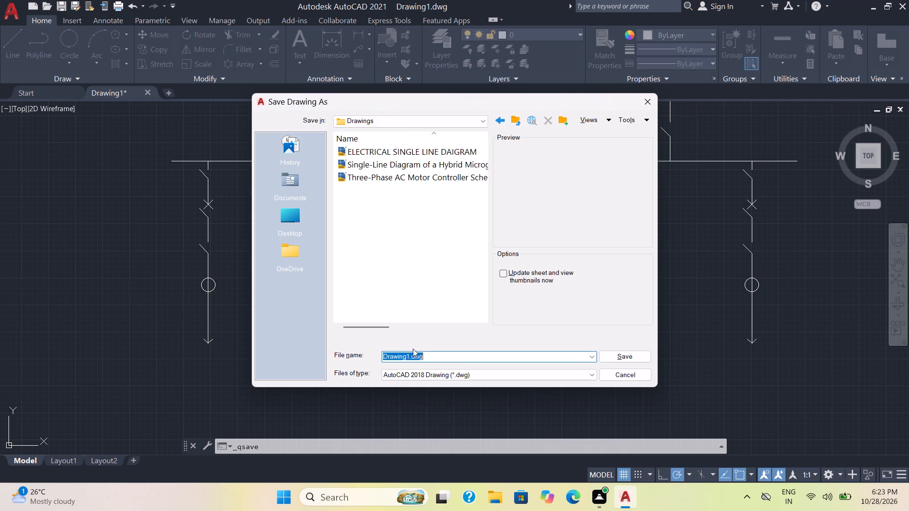
{"action": "key", "text": "ctrl+v"}
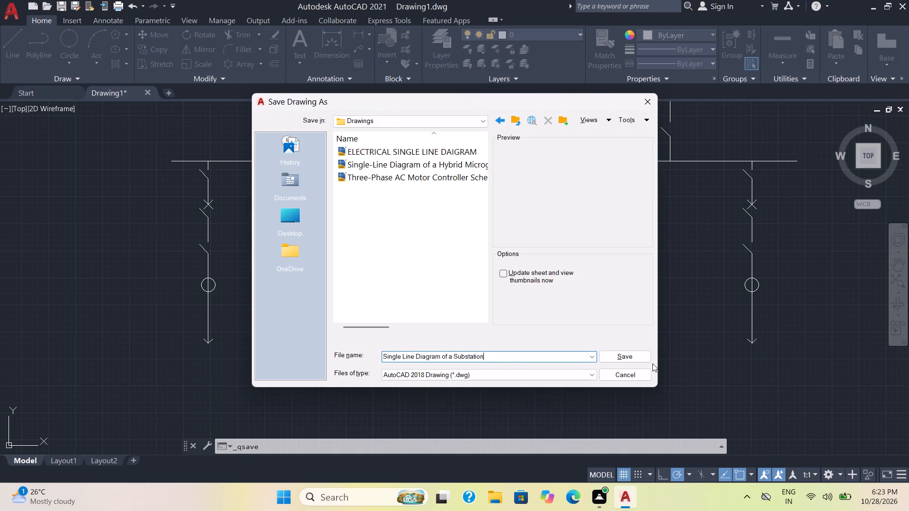
{"action": "left_click", "coordinate": [624, 357]}
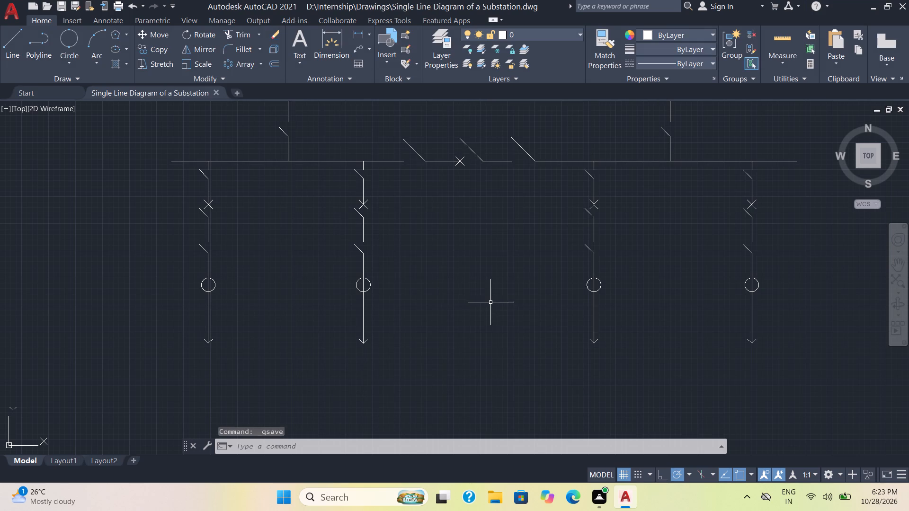
Look over the whole schematic, from the lower busbar up to the two incoming feeders.
{"action": "scroll", "coordinate": [490, 301], "scroll_direction": "down", "scroll_amount": 2}
{"action": "scroll", "coordinate": [559, 282], "scroll_direction": "down", "scroll_amount": 1}
{"action": "middle_click_drag", "start_coordinate": [561, 283], "coordinate": [494, 376]}
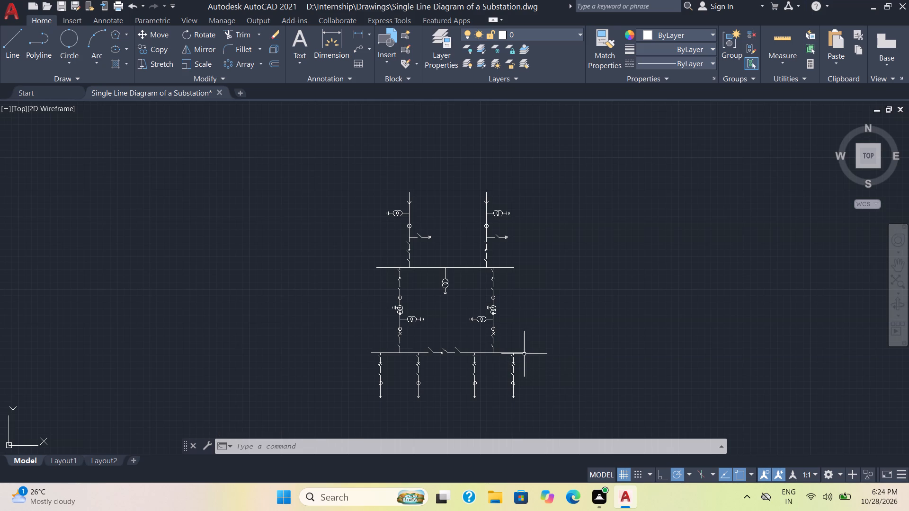
{"action": "scroll", "coordinate": [371, 321], "scroll_direction": "up", "scroll_amount": 2}
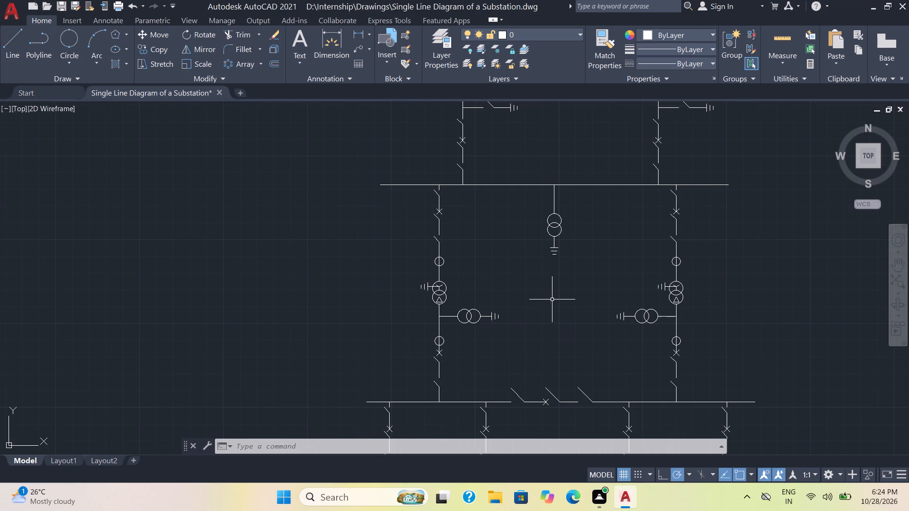
{"action": "scroll", "coordinate": [552, 300], "scroll_direction": "down", "scroll_amount": 1}
{"action": "middle_click_drag", "start_coordinate": [550, 302], "coordinate": [481, 397]}
{"action": "scroll", "coordinate": [465, 327], "scroll_direction": "up", "scroll_amount": 2}
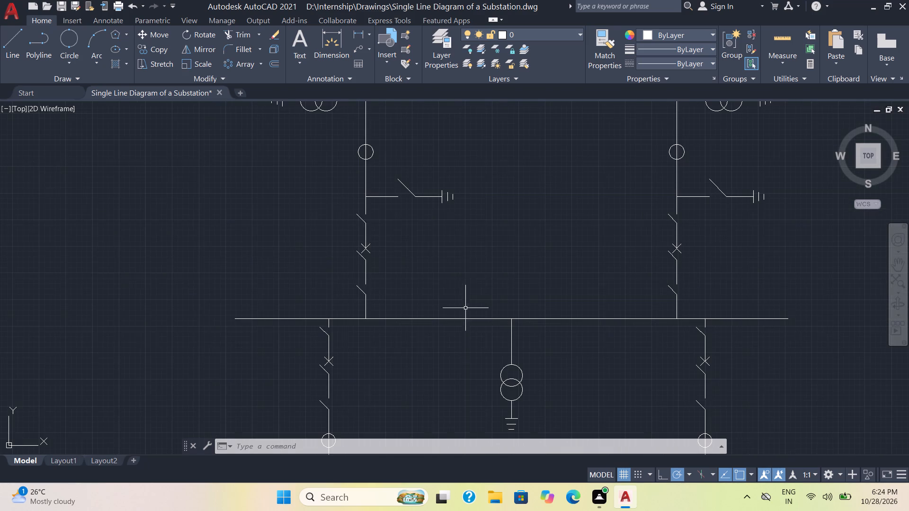
{"action": "scroll", "coordinate": [464, 279], "scroll_direction": "down", "scroll_amount": 1}
{"action": "middle_click_drag", "start_coordinate": [463, 280], "coordinate": [444, 317]}
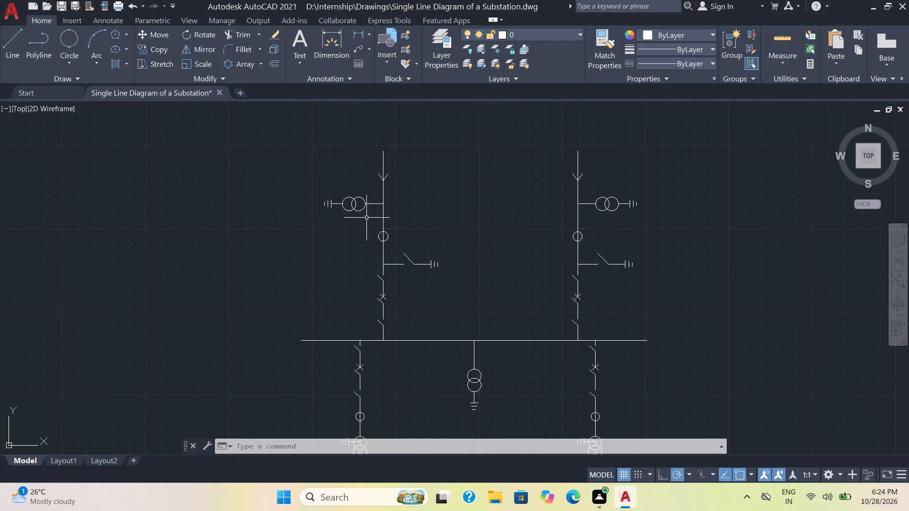
Add the multiline text label DS1 beside the upper switch of the left incoming feeder, just below the earthing branch.
{"action": "left_click", "coordinate": [298, 36]}
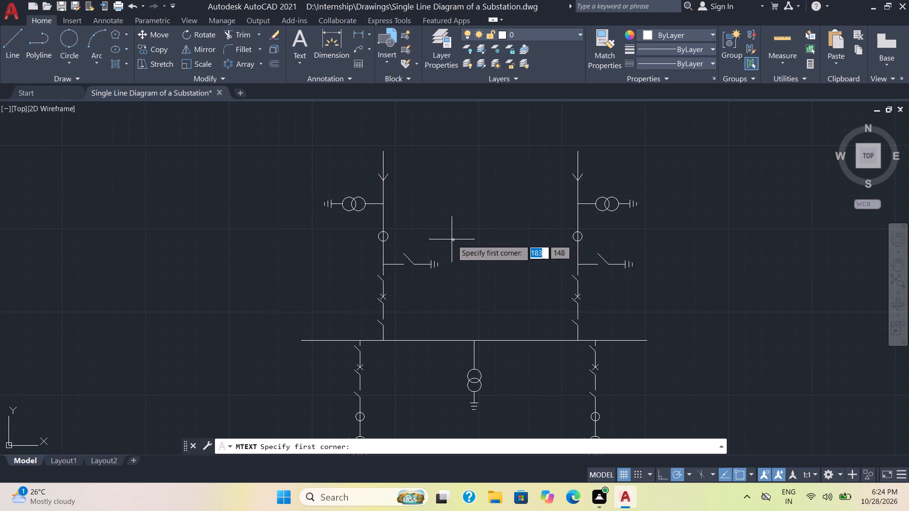
{"action": "scroll", "coordinate": [400, 272], "scroll_direction": "up", "scroll_amount": 2}
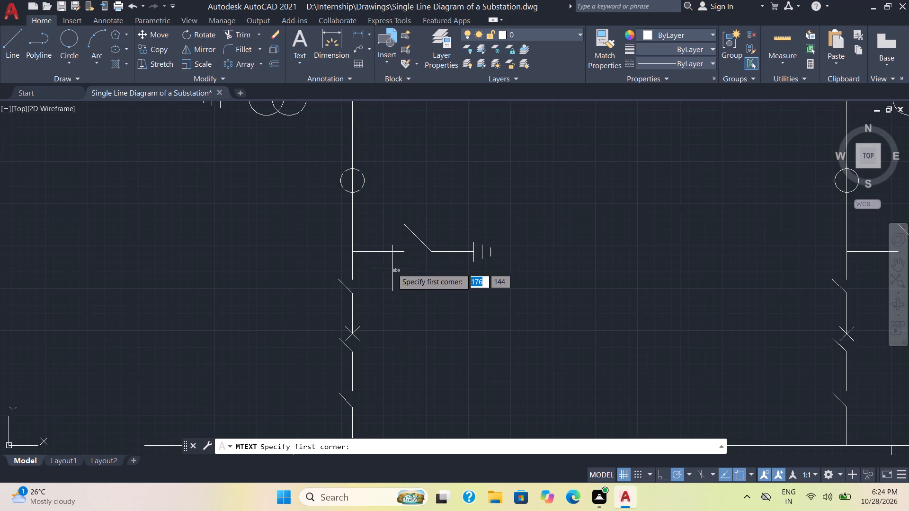
{"action": "left_click", "coordinate": [364, 281]}
{"action": "left_click", "coordinate": [419, 298]}
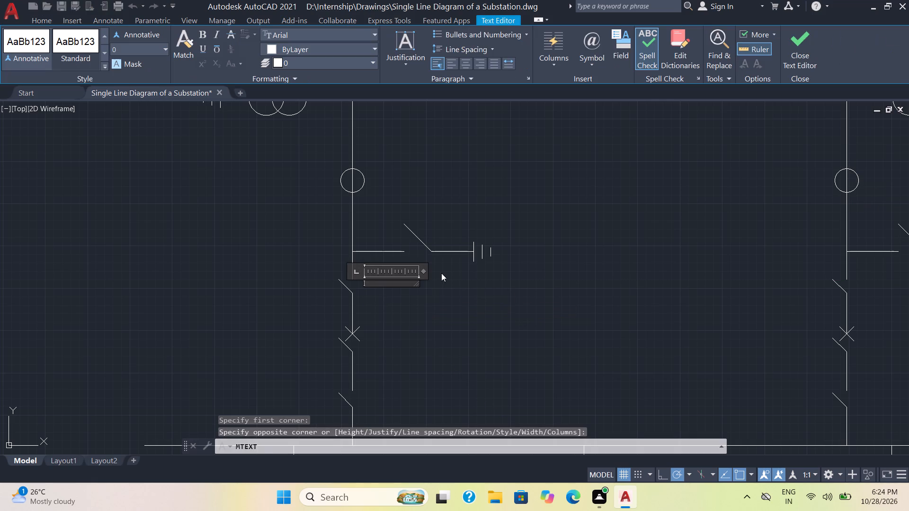
{"action": "key", "text": "shift+d"}
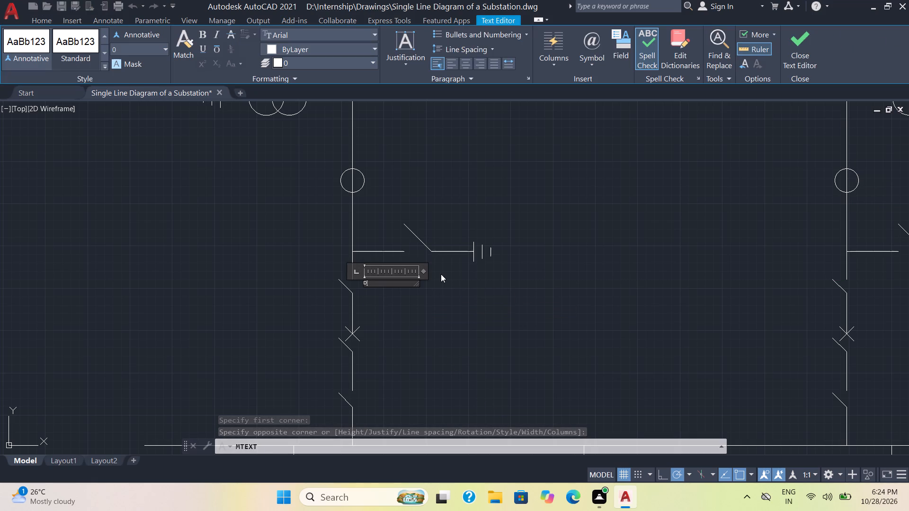
{"action": "key", "text": "s"}
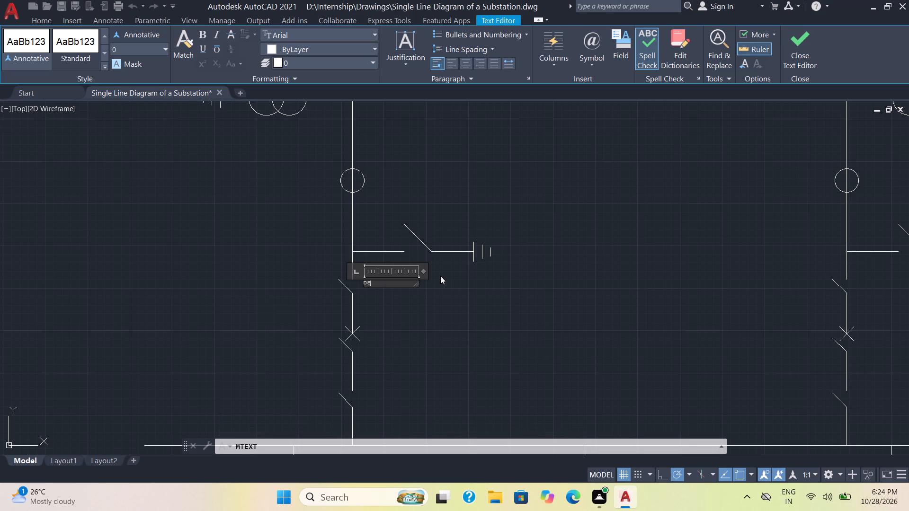
{"action": "key", "text": "BackSpace"}
{"action": "key", "text": "BackSpace"}
{"action": "type", "text": "ES"}
{"action": "key", "text": "1"}
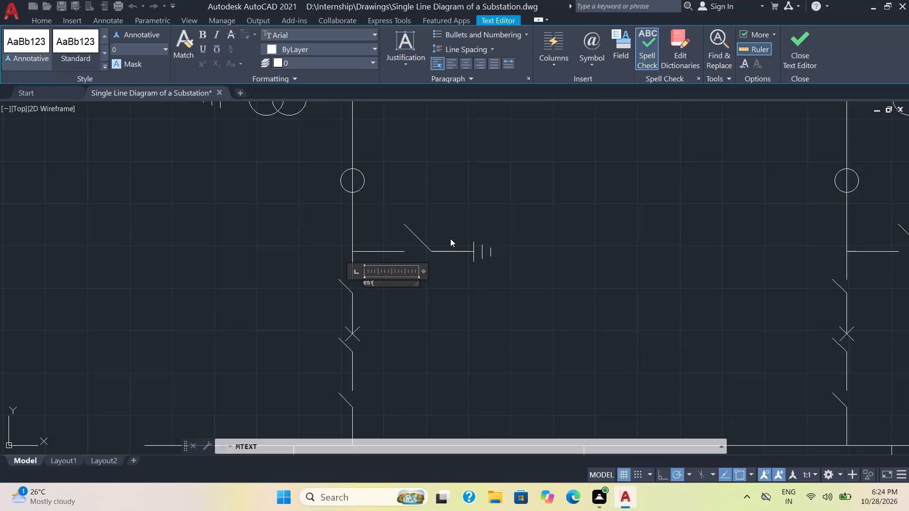
{"action": "key", "text": "BackSpace"}
{"action": "key", "text": "BackSpace"}
{"action": "key", "text": "BackSpace"}
{"action": "type", "text": "DS1"}
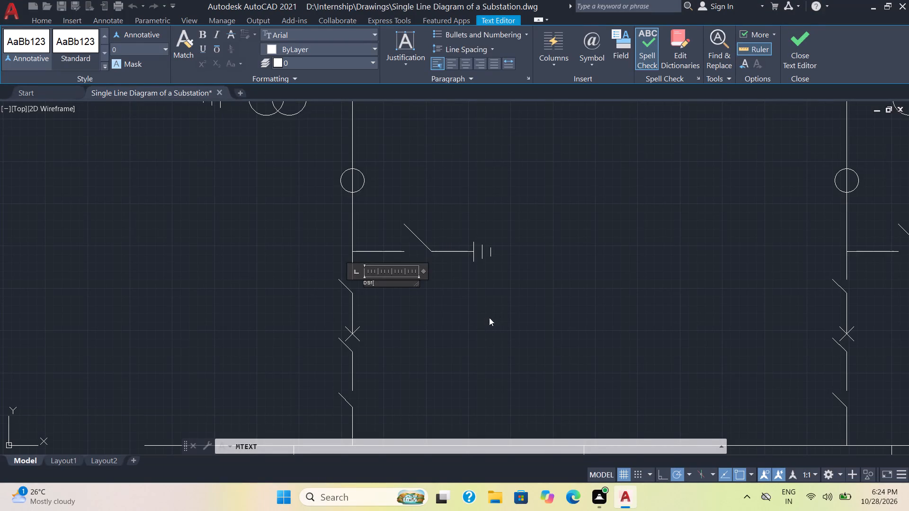
{"action": "left_click", "coordinate": [485, 320]}
Set the DS1 label's text height to 1 in its properties.
{"action": "scroll", "coordinate": [383, 291], "scroll_direction": "down", "scroll_amount": 2}
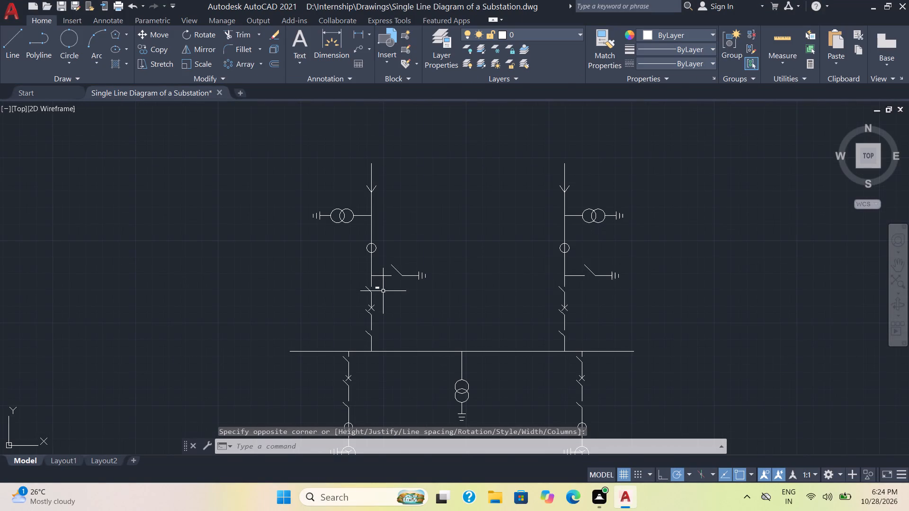
{"action": "scroll", "coordinate": [383, 291], "scroll_direction": "up", "scroll_amount": 3}
{"action": "left_click", "coordinate": [370, 291]}
{"action": "left_click", "coordinate": [337, 272]}
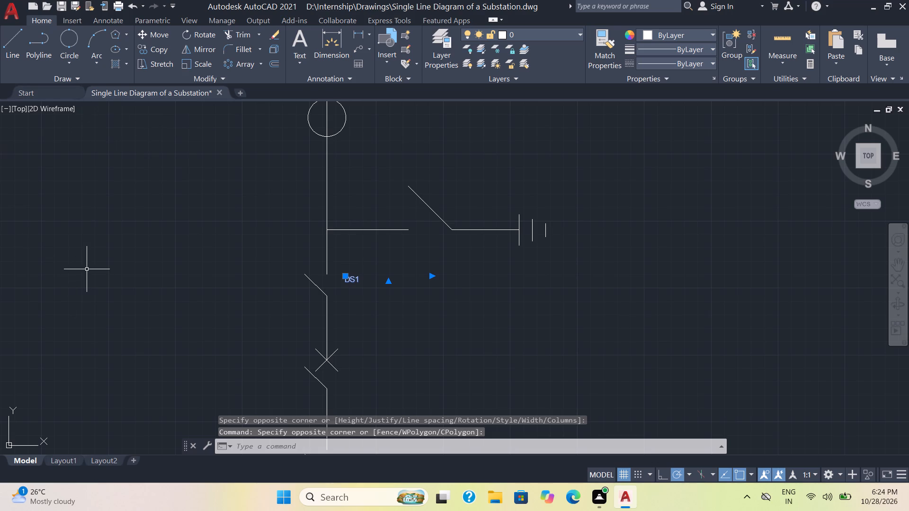
{"action": "key", "text": "ctrl+1"}
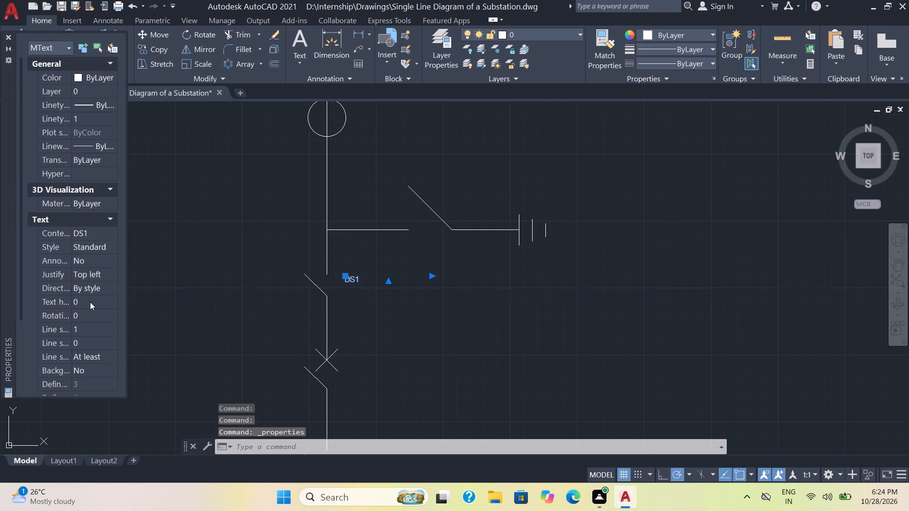
{"action": "left_click", "coordinate": [90, 302]}
{"action": "key", "text": "1"}
{"action": "key", "text": "Return"}
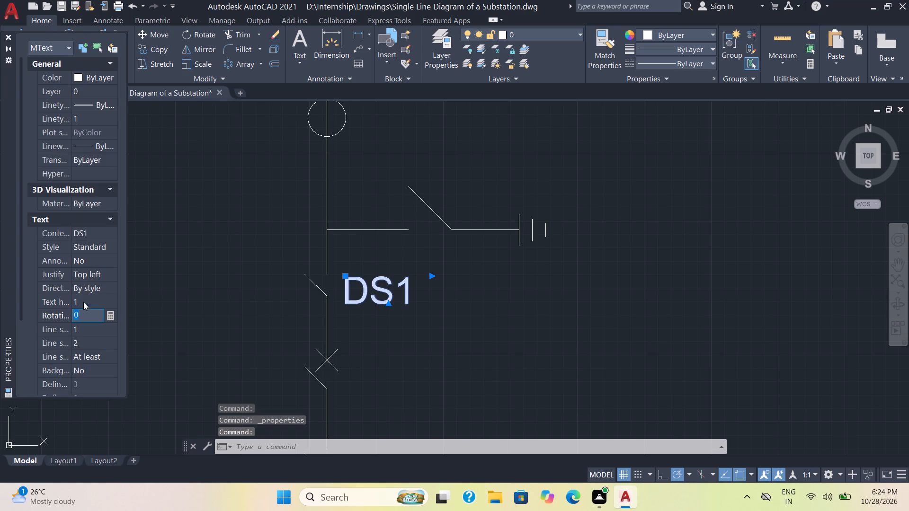
Reduce the DS1 label's text height to 0.7.
{"action": "left_click", "coordinate": [84, 302]}
{"action": "type", "text": "0."}
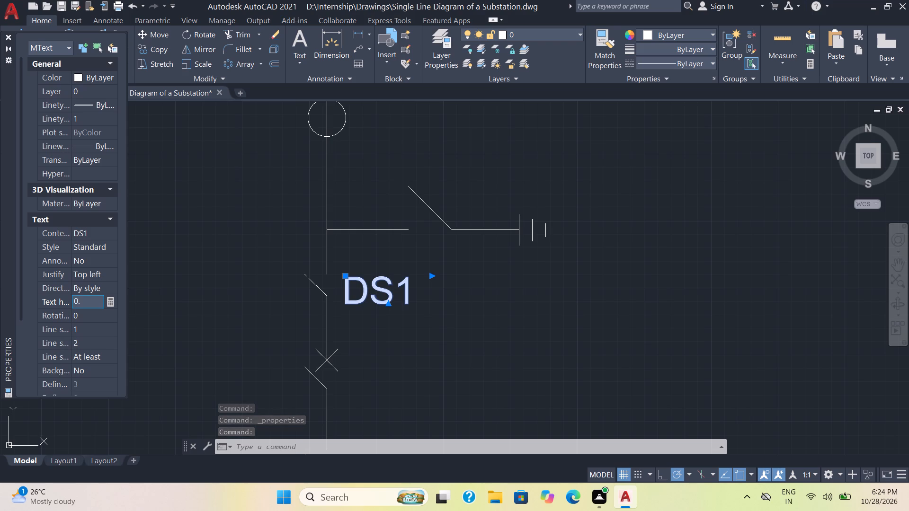
{"action": "key", "text": "7"}
{"action": "key", "text": "Return"}
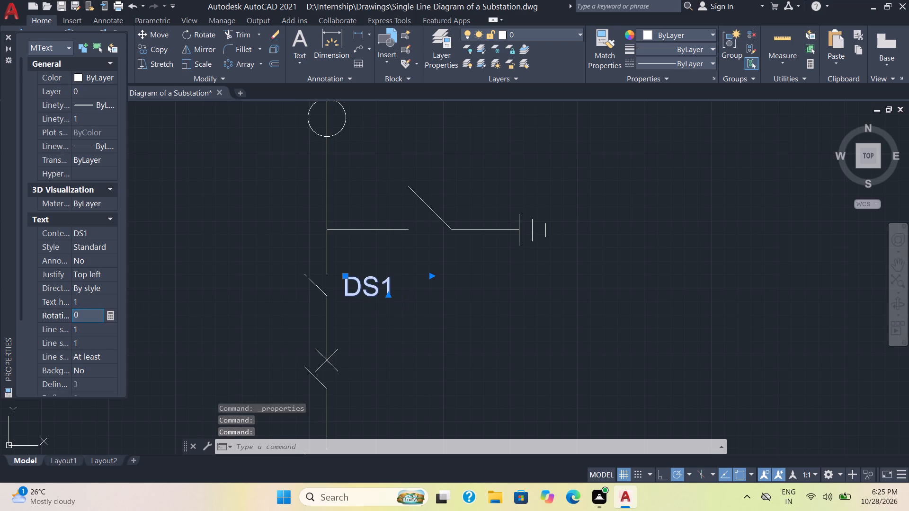
Set the DS1 label's text height to 0.5 and close its properties.
{"action": "left_click", "coordinate": [85, 301]}
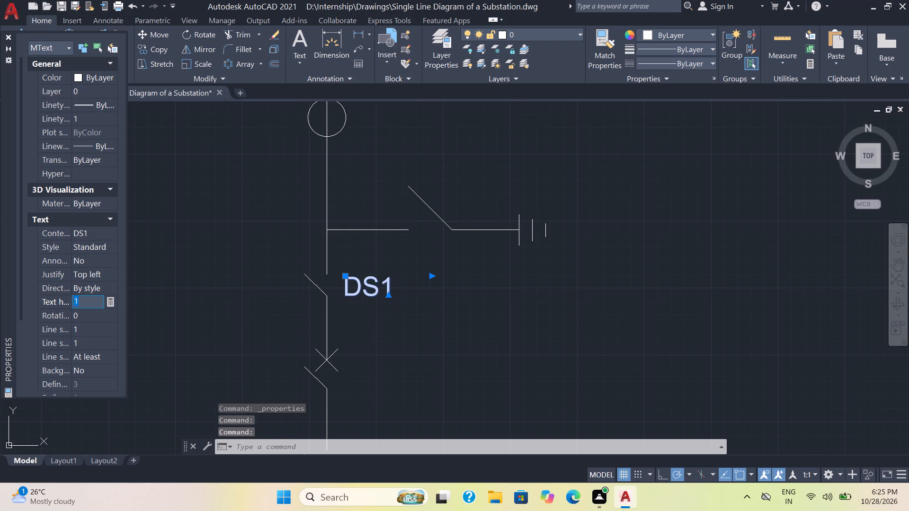
{"action": "left_click_drag", "start_coordinate": [85, 301], "coordinate": [70, 301]}
{"action": "key", "text": "0"}
{"action": "key", "text": "period"}
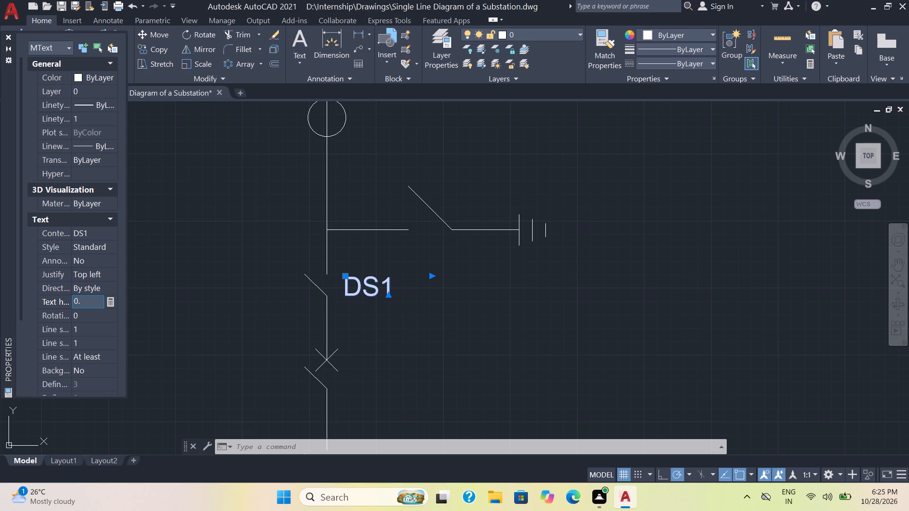
{"action": "key", "text": "5"}
{"action": "key", "text": "Return"}
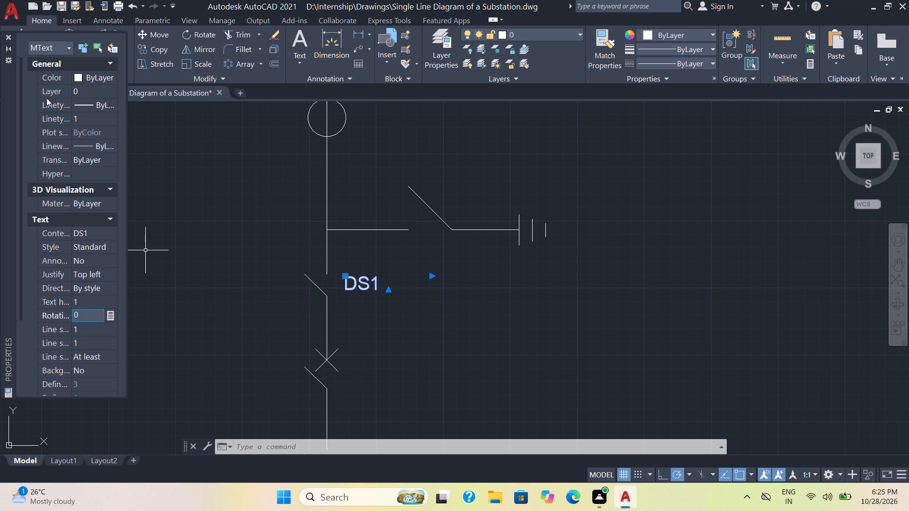
{"action": "left_click", "coordinate": [7, 34]}
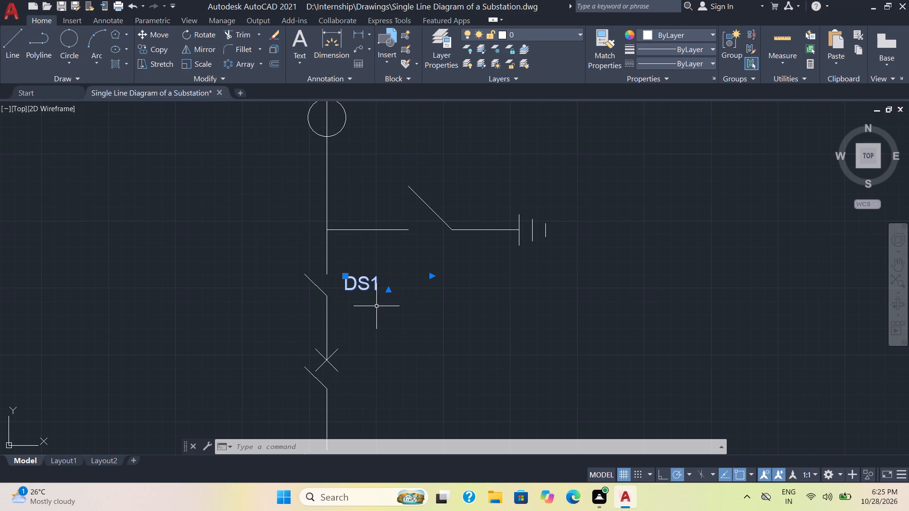
Copy the DS1 label beside the left incoming feeder's earthing switch, circuit breaker and lower switch above the busbar.
{"action": "left_click", "coordinate": [149, 45]}
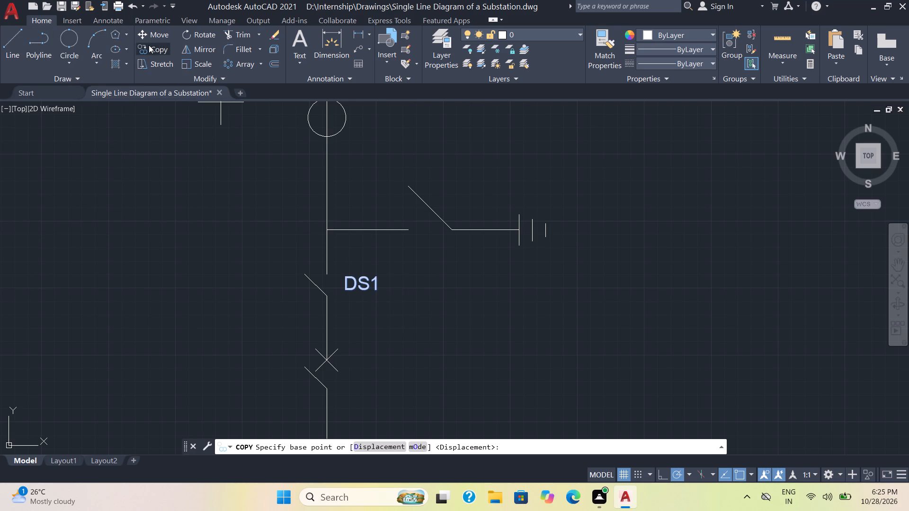
{"action": "left_click", "coordinate": [357, 285]}
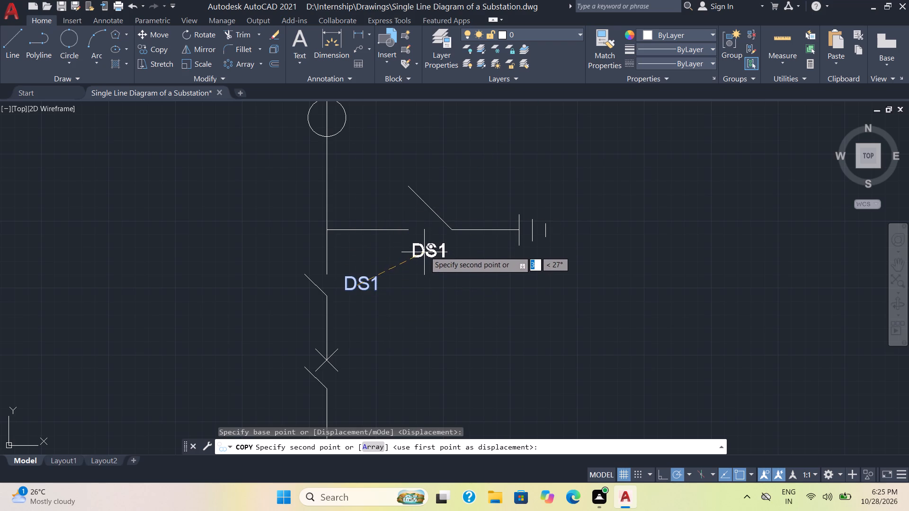
{"action": "left_click", "coordinate": [426, 249]}
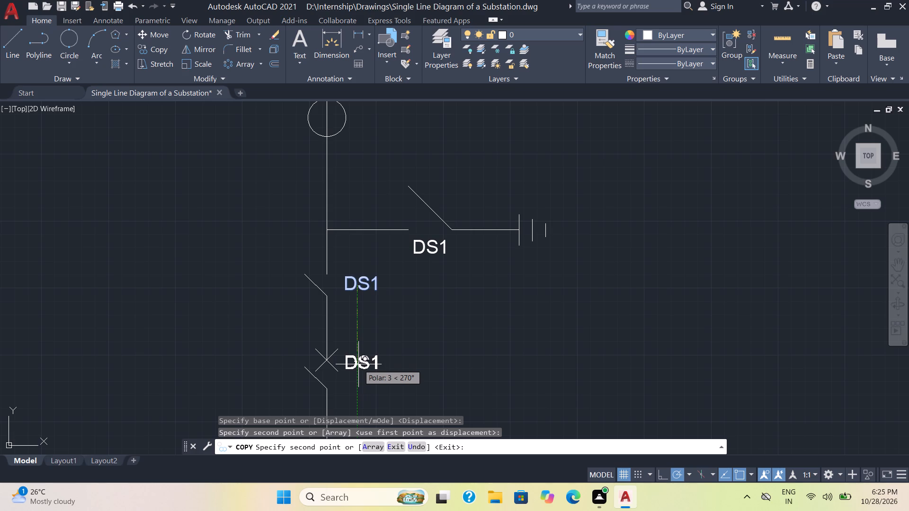
{"action": "left_click", "coordinate": [358, 379]}
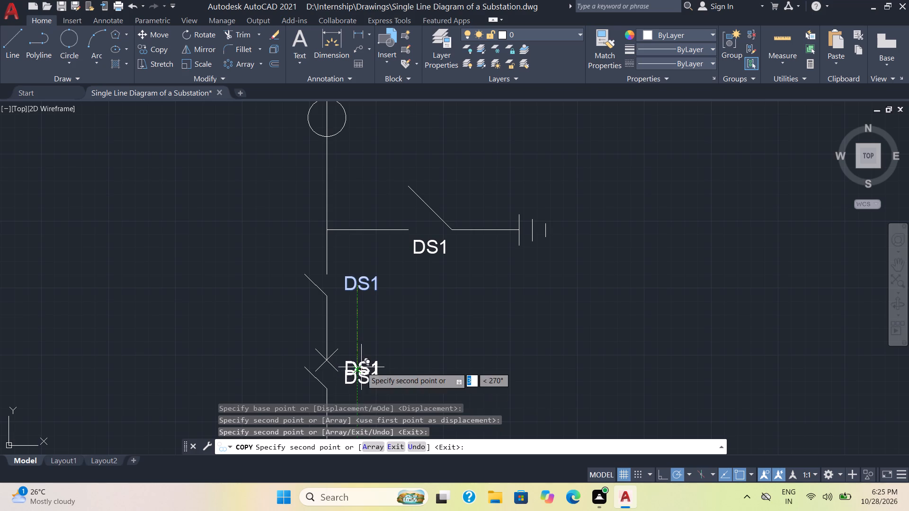
{"action": "scroll", "coordinate": [361, 367], "scroll_direction": "down", "scroll_amount": 2}
{"action": "middle_click_drag", "start_coordinate": [362, 374], "coordinate": [359, 307]}
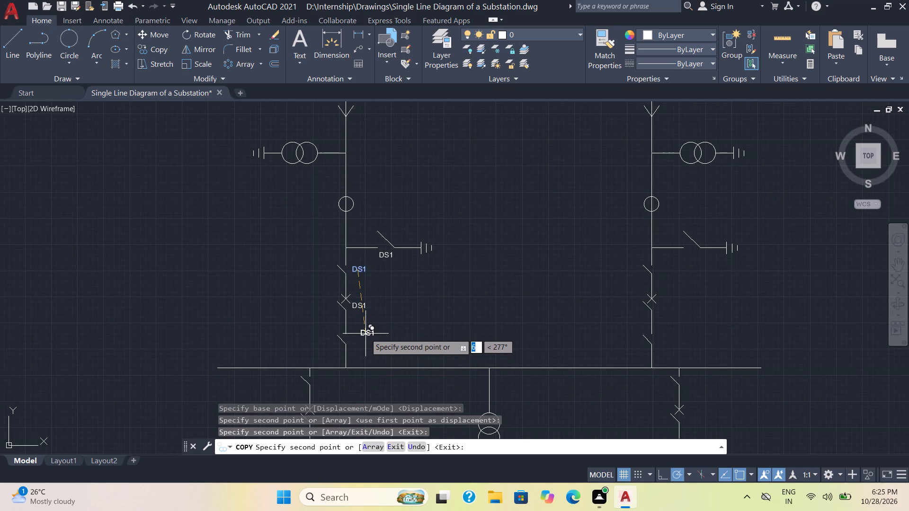
{"action": "scroll", "coordinate": [370, 316], "scroll_direction": "down", "scroll_amount": 1}
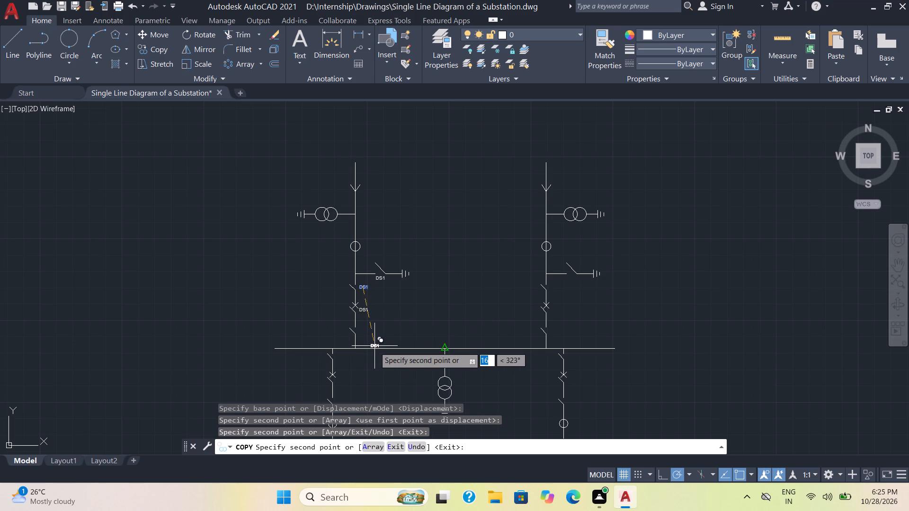
{"action": "scroll", "coordinate": [369, 329], "scroll_direction": "up", "scroll_amount": 3}
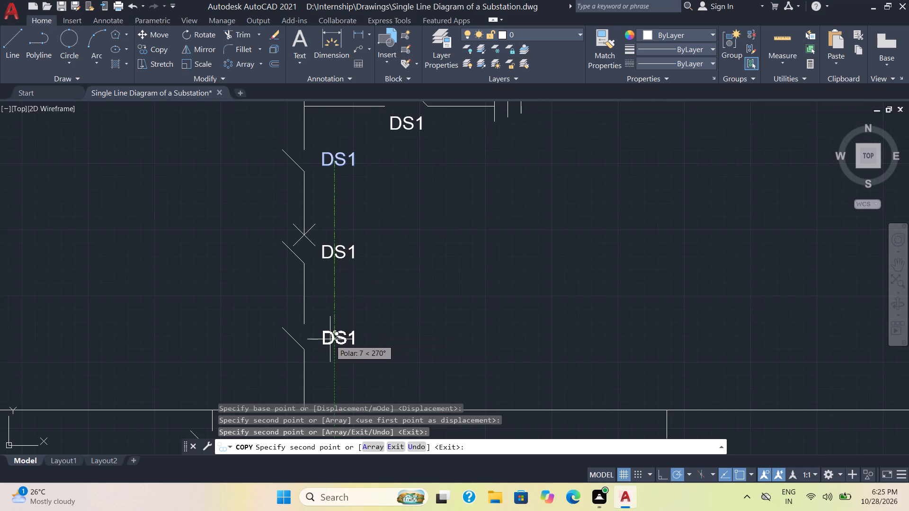
{"action": "left_click", "coordinate": [329, 339]}
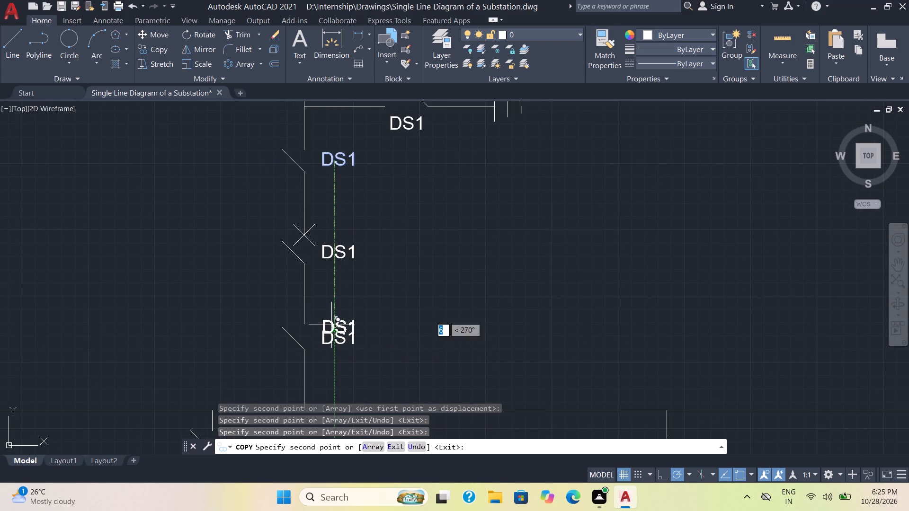
Copy the DS1 label to both sides of the left feeder's single circle, and below and above its two-circle transformer symbol.
{"action": "scroll", "coordinate": [339, 266], "scroll_direction": "down", "scroll_amount": 1}
{"action": "middle_click_drag", "start_coordinate": [339, 265], "coordinate": [346, 356]}
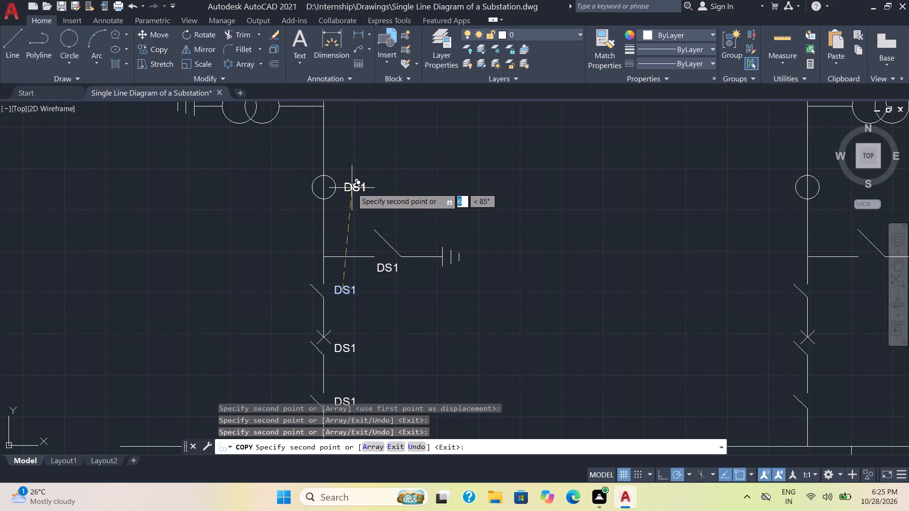
{"action": "left_click", "coordinate": [350, 188]}
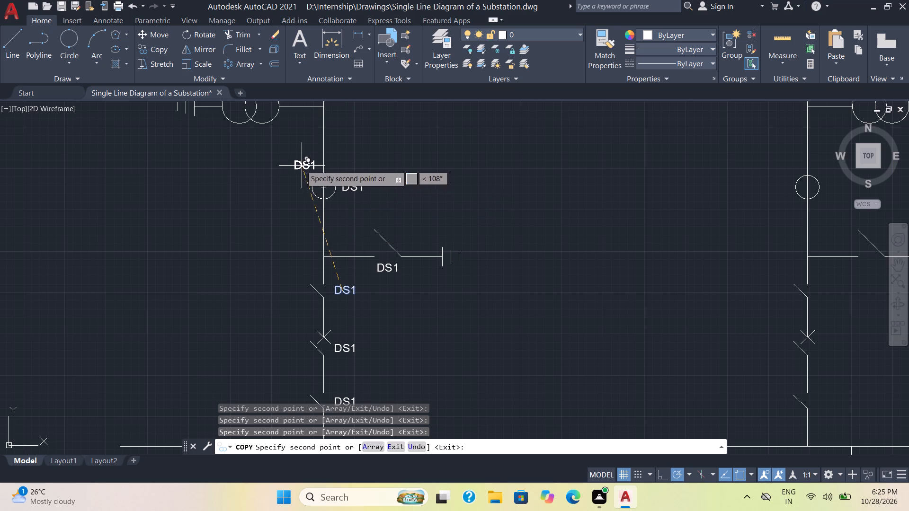
{"action": "left_click", "coordinate": [296, 166]}
{"action": "middle_click_drag", "start_coordinate": [311, 201], "coordinate": [311, 228]}
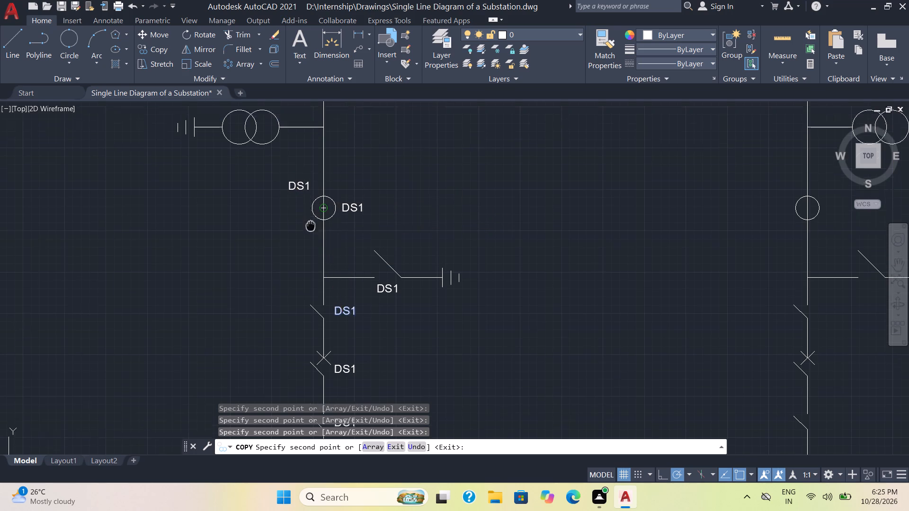
{"action": "middle_click_drag", "start_coordinate": [311, 228], "coordinate": [311, 268]}
{"action": "left_click", "coordinate": [248, 207]}
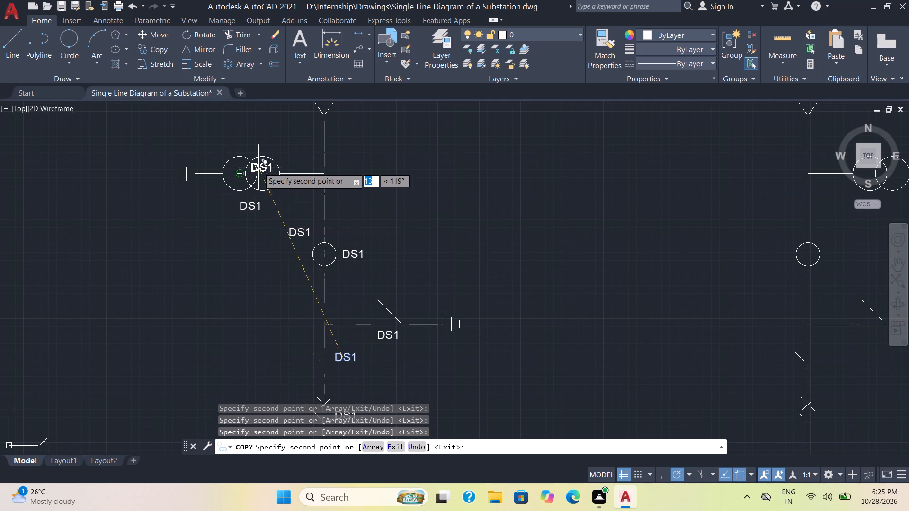
{"action": "left_click", "coordinate": [233, 135]}
Copy the DS1 label above the top ends of the left and right incoming feeders.
{"action": "scroll", "coordinate": [310, 159], "scroll_direction": "down", "scroll_amount": 1}
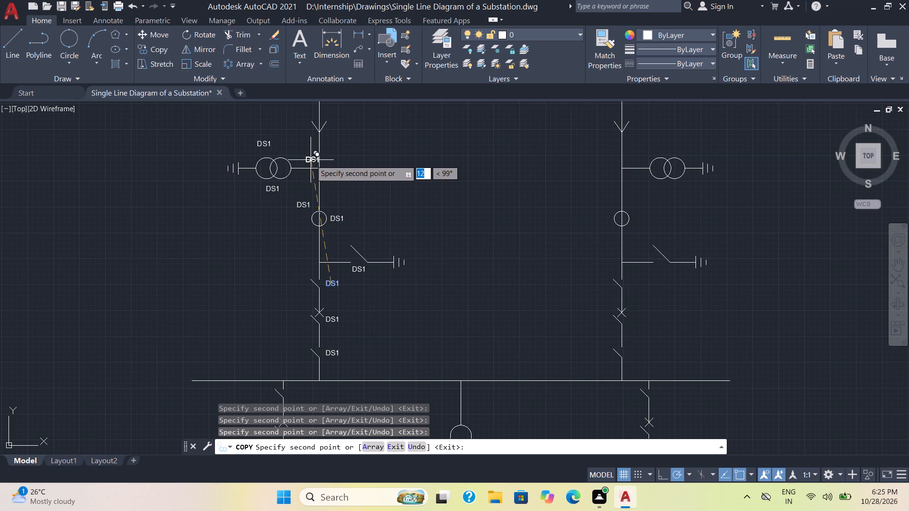
{"action": "middle_click_drag", "start_coordinate": [311, 160], "coordinate": [287, 254]}
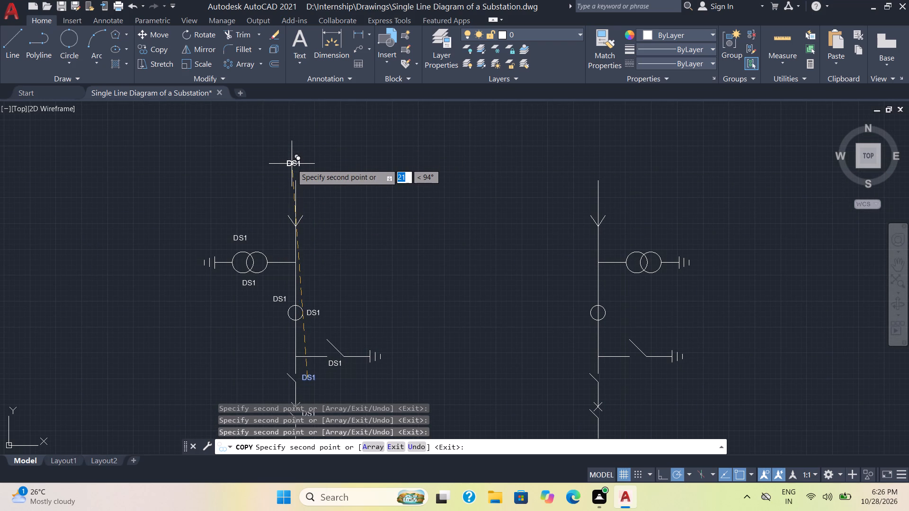
{"action": "left_click", "coordinate": [292, 164]}
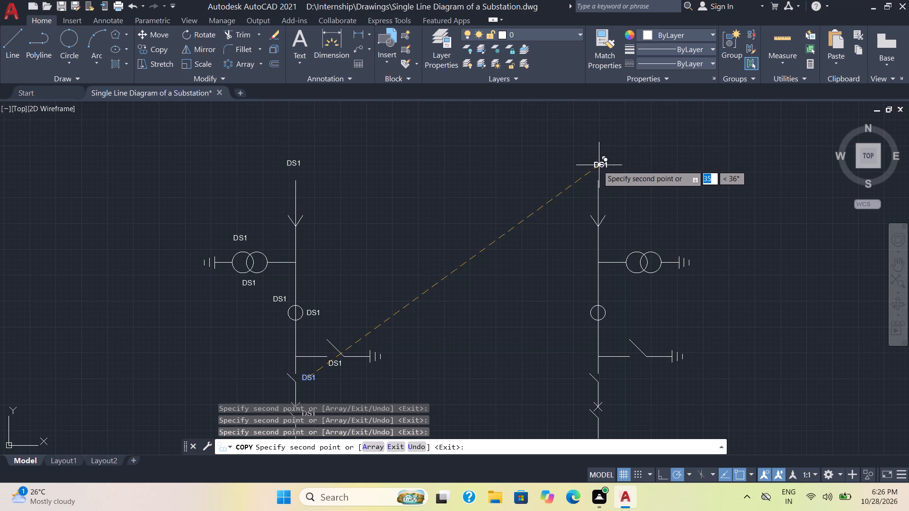
{"action": "left_click", "coordinate": [596, 166]}
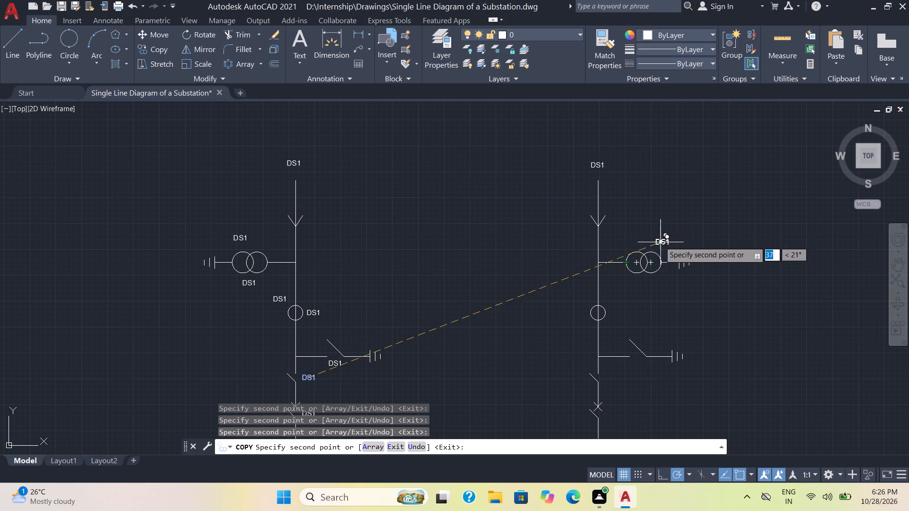
Copy the DS1 label above and below the right feeder's two-circle transformer symbol, and to both sides of its single circle.
{"action": "left_click", "coordinate": [642, 239]}
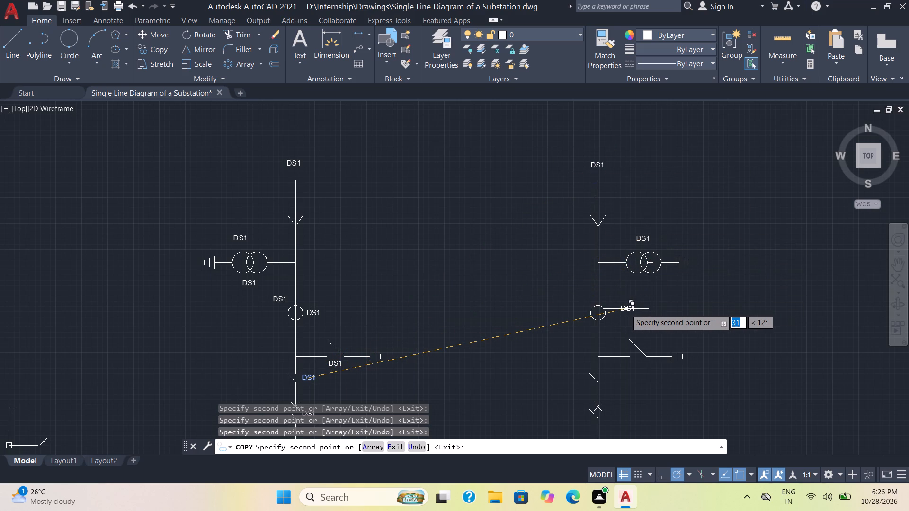
{"action": "left_click", "coordinate": [642, 281]}
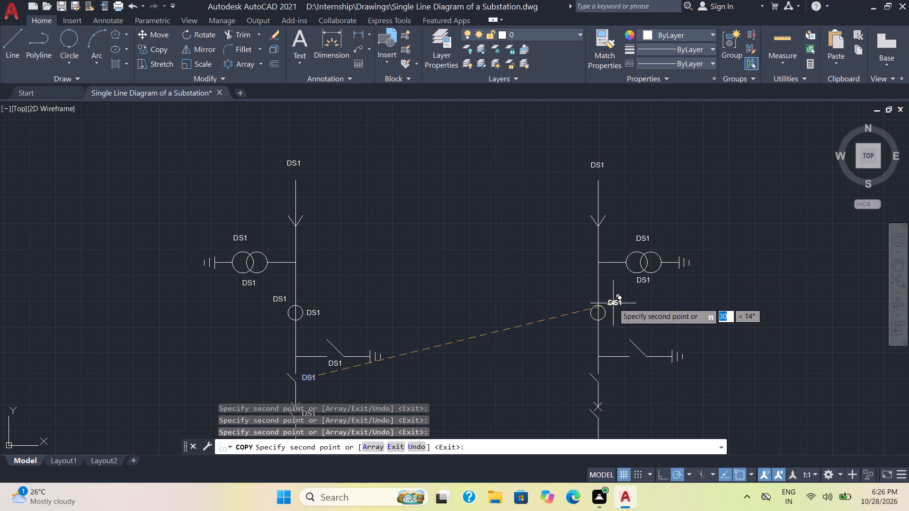
{"action": "left_click", "coordinate": [613, 301]}
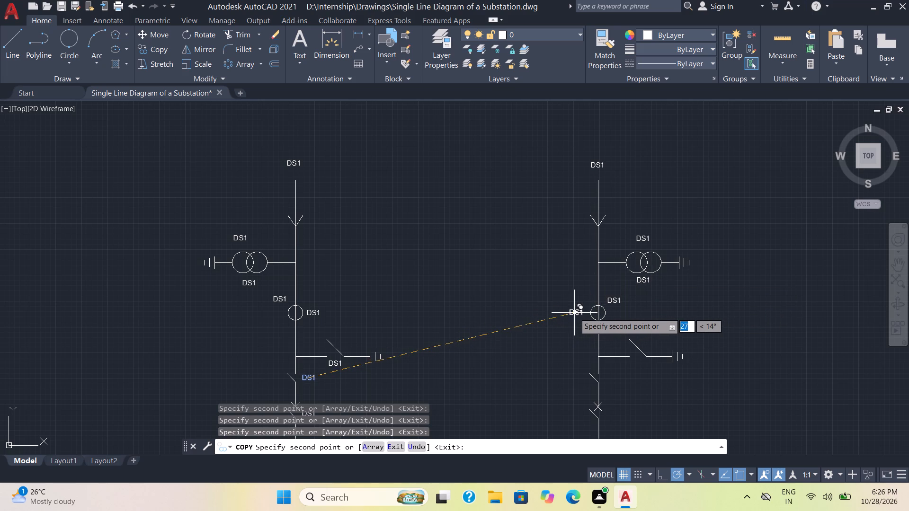
{"action": "left_click", "coordinate": [574, 313]}
Copy the DS1 label beside the right feeder's earthing switch, upper switch, circuit breaker and lower switch.
{"action": "left_click", "coordinate": [638, 367]}
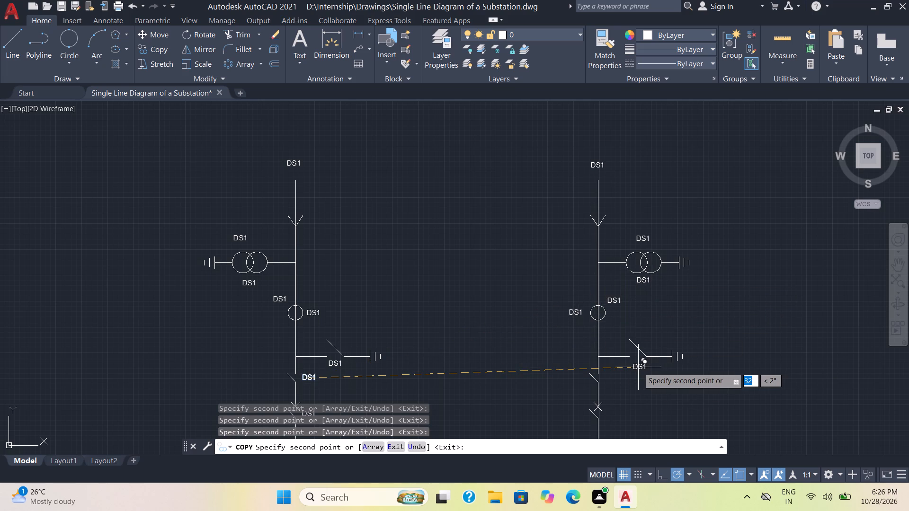
{"action": "scroll", "coordinate": [625, 390], "scroll_direction": "up", "scroll_amount": 2}
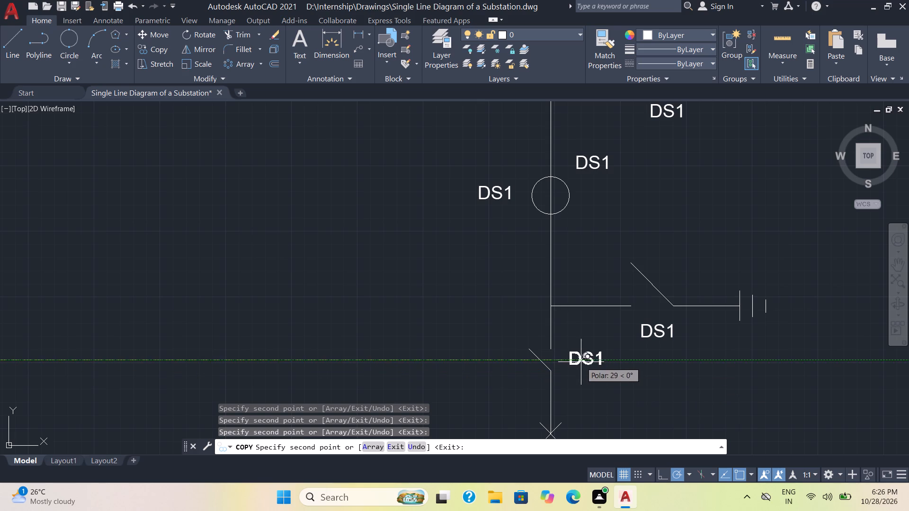
{"action": "left_click", "coordinate": [580, 366]}
{"action": "scroll", "coordinate": [599, 382], "scroll_direction": "down", "scroll_amount": 2}
{"action": "middle_click_drag", "start_coordinate": [601, 384], "coordinate": [598, 363]}
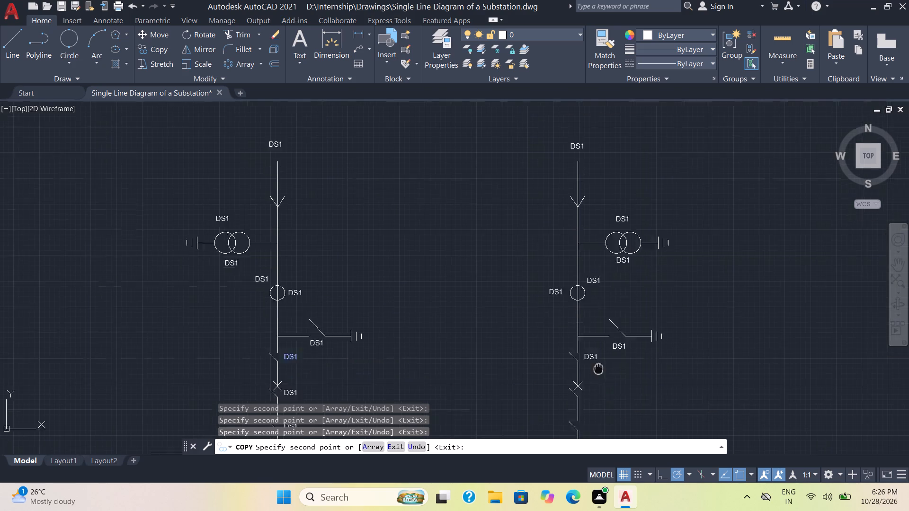
{"action": "middle_click_drag", "start_coordinate": [598, 363], "coordinate": [590, 283]}
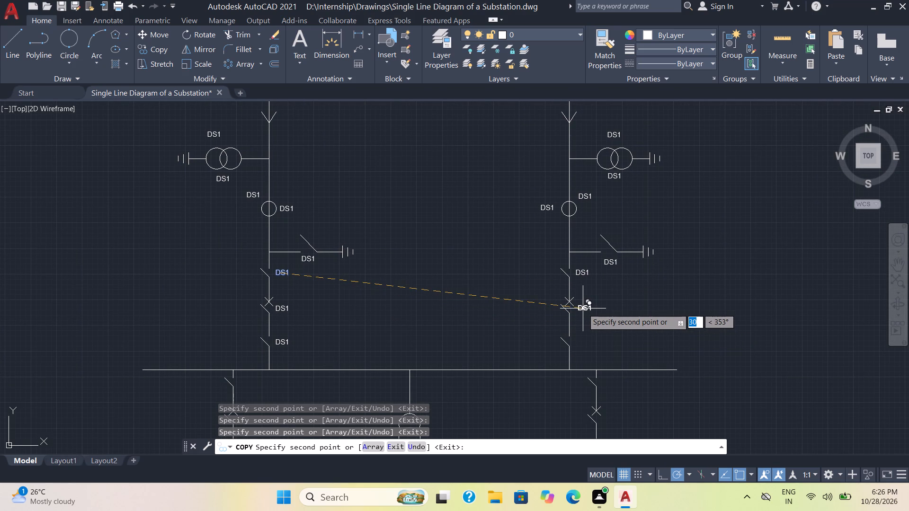
{"action": "left_click", "coordinate": [582, 308]}
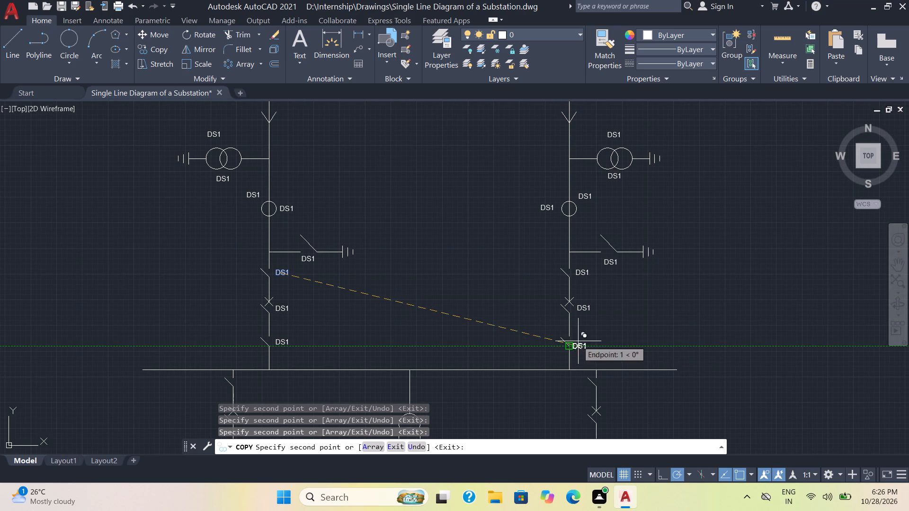
{"action": "scroll", "coordinate": [584, 344], "scroll_direction": "up", "scroll_amount": 3}
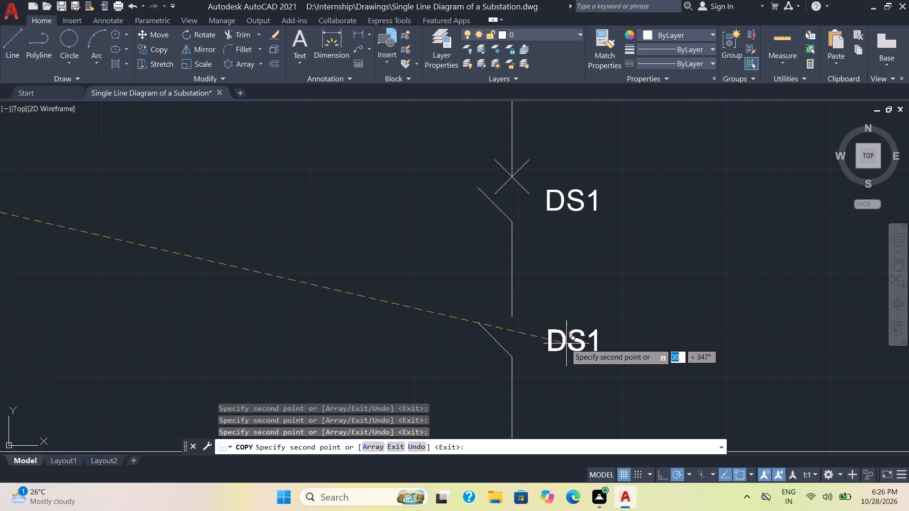
{"action": "left_click", "coordinate": [559, 340]}
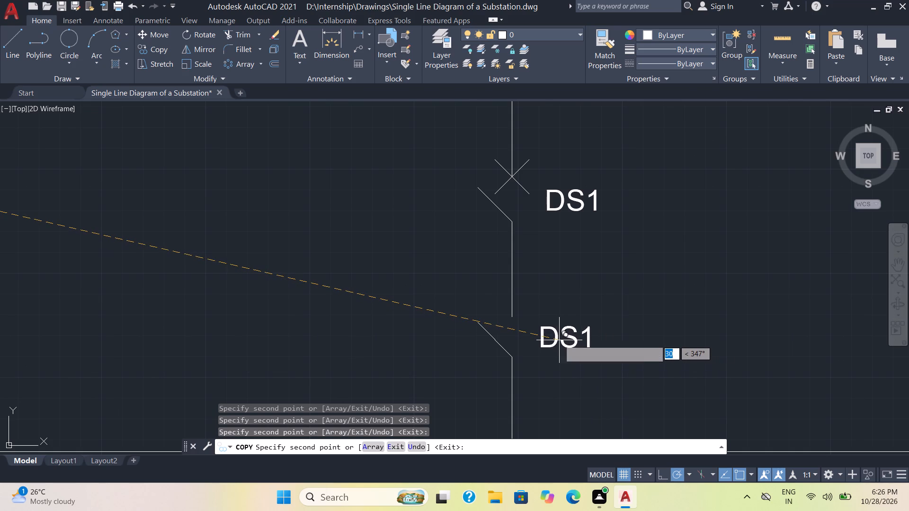
Copy the DS1 label above the upper busbar's right end and to both sides of the central earthed two-circle transformer.
{"action": "scroll", "coordinate": [616, 350], "scroll_direction": "down", "scroll_amount": 2}
{"action": "middle_click_drag", "start_coordinate": [633, 369], "coordinate": [614, 299]}
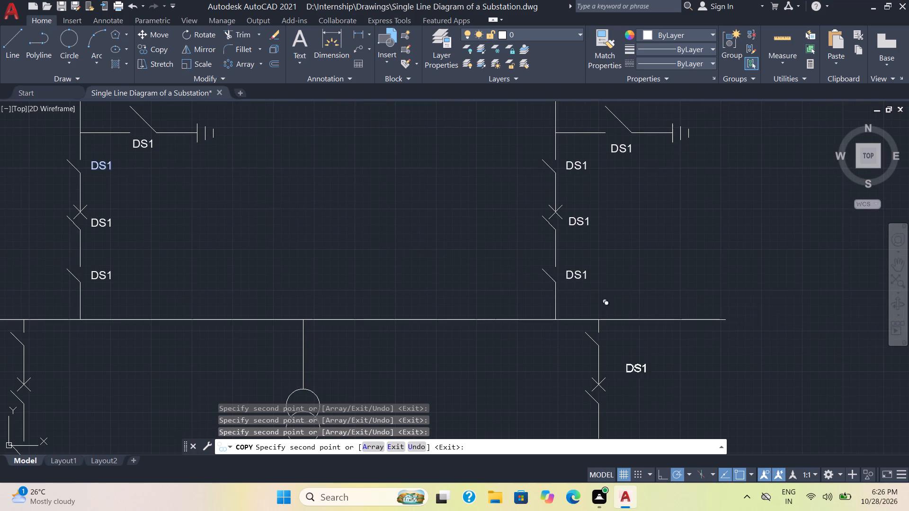
{"action": "left_click", "coordinate": [685, 307]}
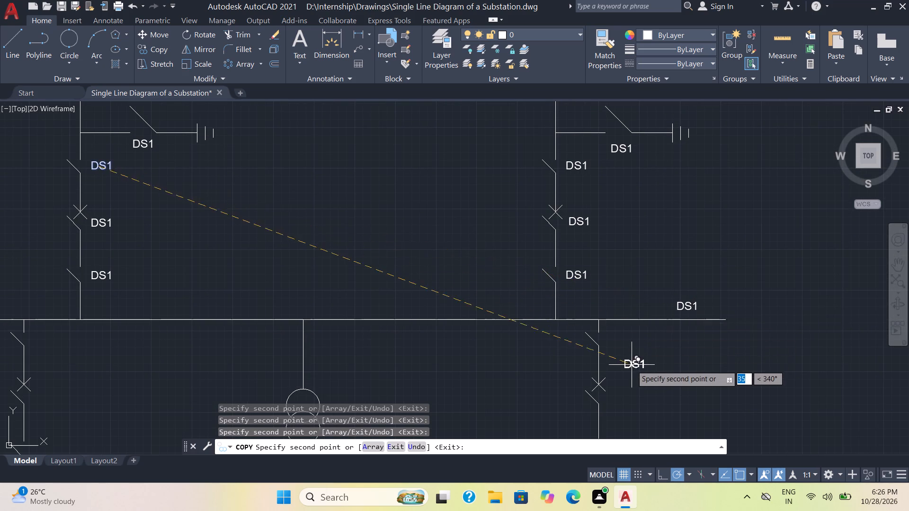
{"action": "scroll", "coordinate": [631, 366], "scroll_direction": "down", "scroll_amount": 1}
{"action": "middle_click_drag", "start_coordinate": [630, 380], "coordinate": [609, 303]}
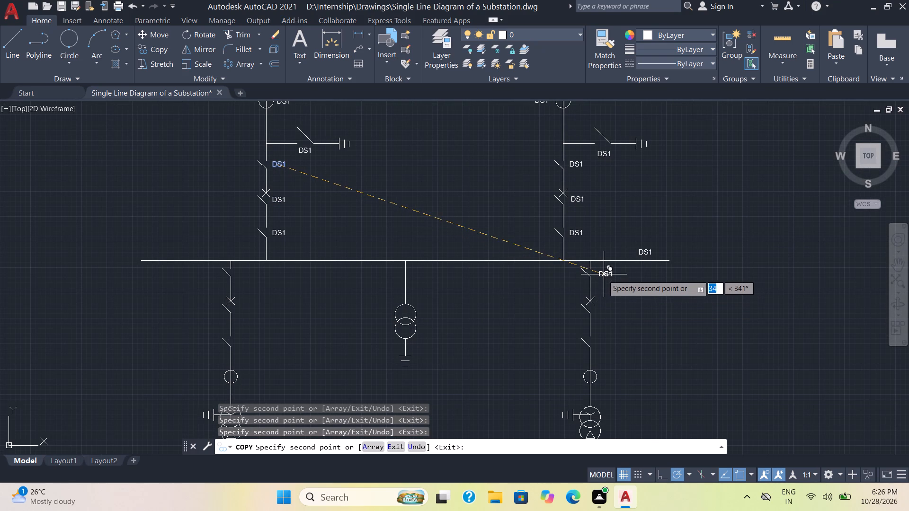
{"action": "left_click", "coordinate": [427, 324]}
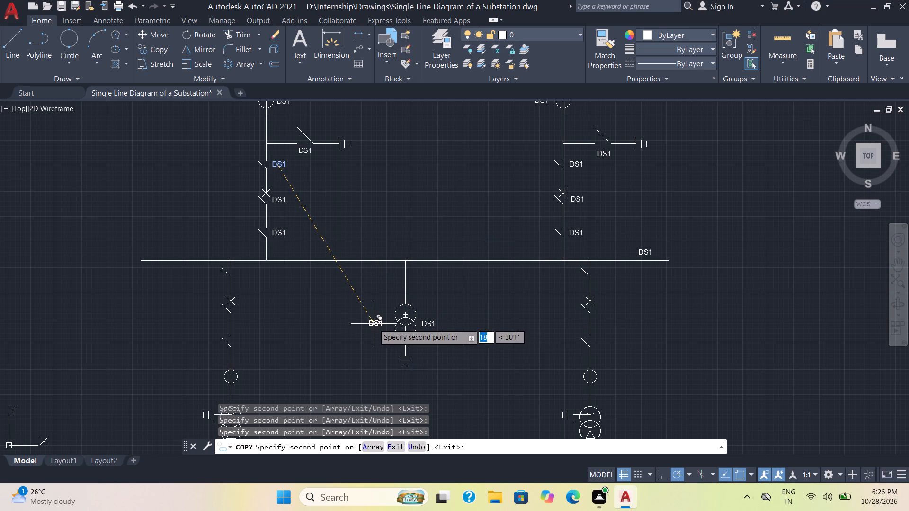
{"action": "left_click", "coordinate": [375, 323]}
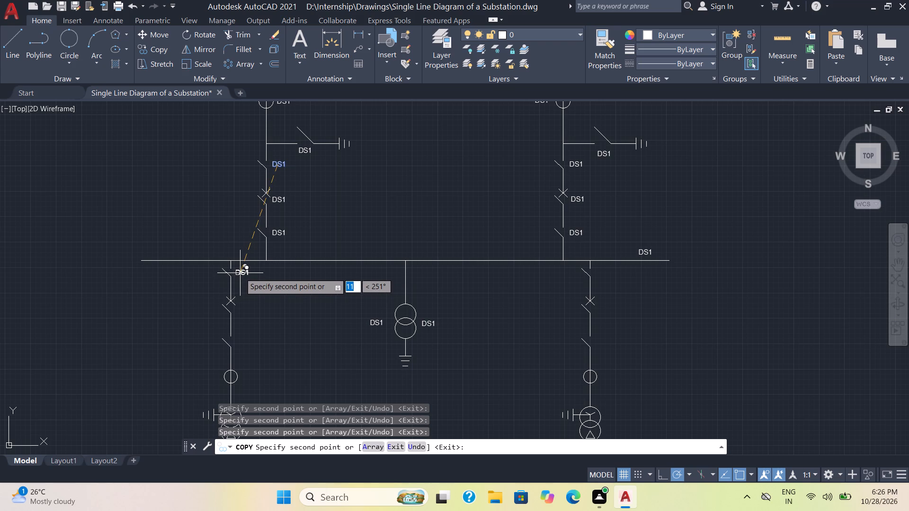
Copy the DS1 label beside the upper switch, circuit breaker and lower switch of the left transformer branch below the upper busbar.
{"action": "left_click", "coordinate": [241, 273]}
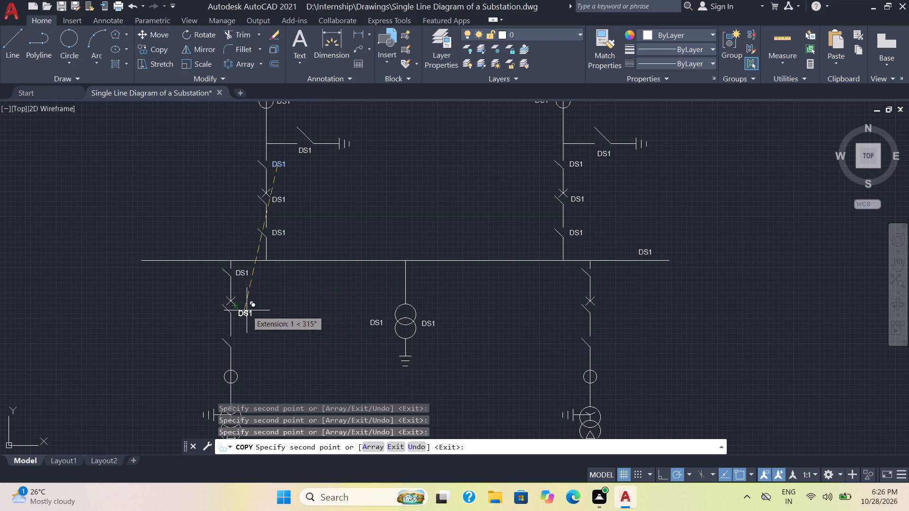
{"action": "scroll", "coordinate": [249, 306], "scroll_direction": "up", "scroll_amount": 2}
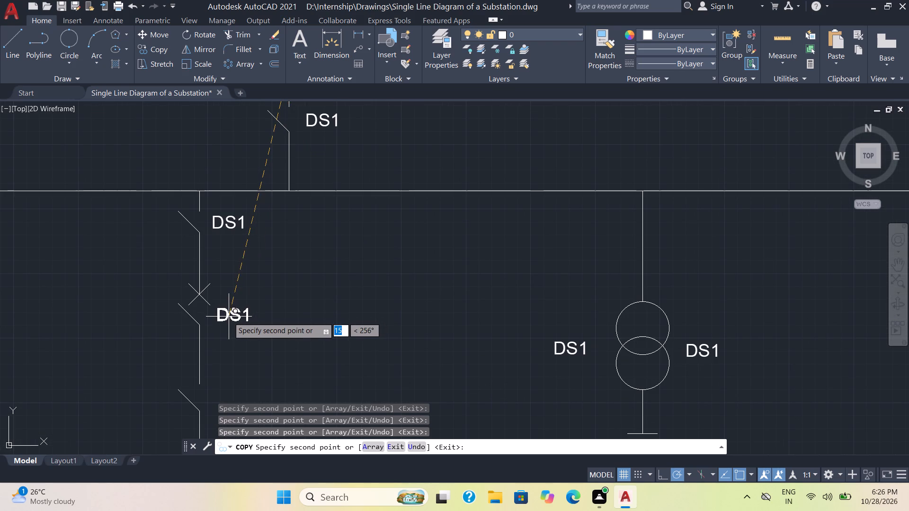
{"action": "left_click", "coordinate": [228, 318]}
{"action": "scroll", "coordinate": [233, 315], "scroll_direction": "down", "scroll_amount": 2}
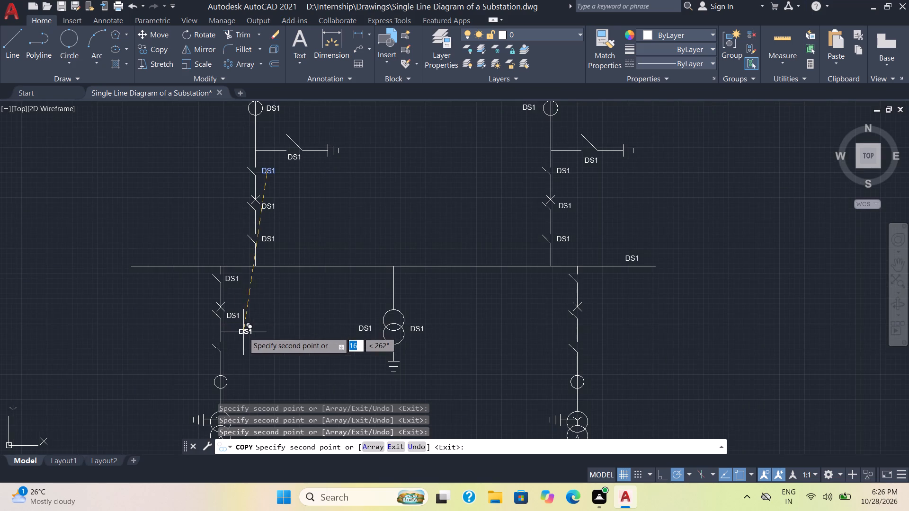
{"action": "middle_click_drag", "start_coordinate": [243, 332], "coordinate": [258, 269]}
{"action": "scroll", "coordinate": [245, 288], "scroll_direction": "up", "scroll_amount": 1}
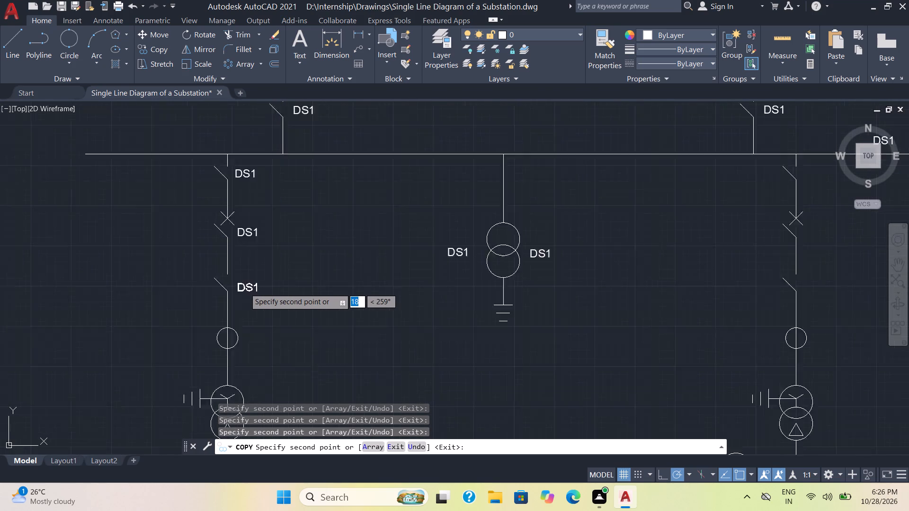
{"action": "scroll", "coordinate": [245, 288], "scroll_direction": "up", "scroll_amount": 1}
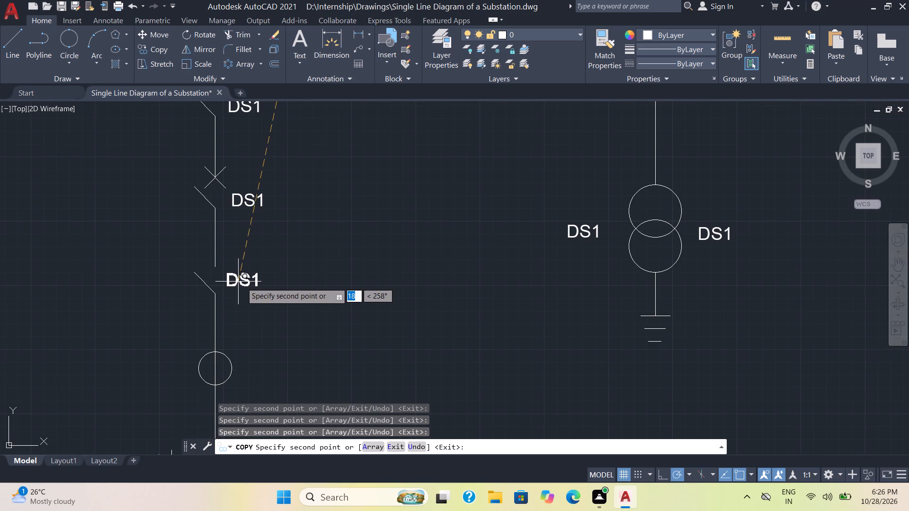
{"action": "left_click", "coordinate": [241, 282]}
Copy the DS1 label to both sides of the left branch's upper single circle and beside its star-delta transformer.
{"action": "scroll", "coordinate": [253, 315], "scroll_direction": "down", "scroll_amount": 2}
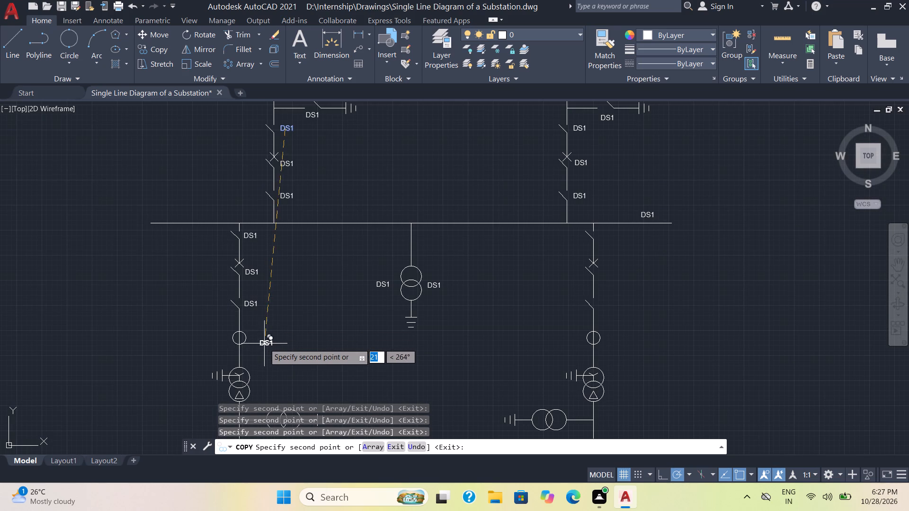
{"action": "scroll", "coordinate": [258, 338], "scroll_direction": "up", "scroll_amount": 2}
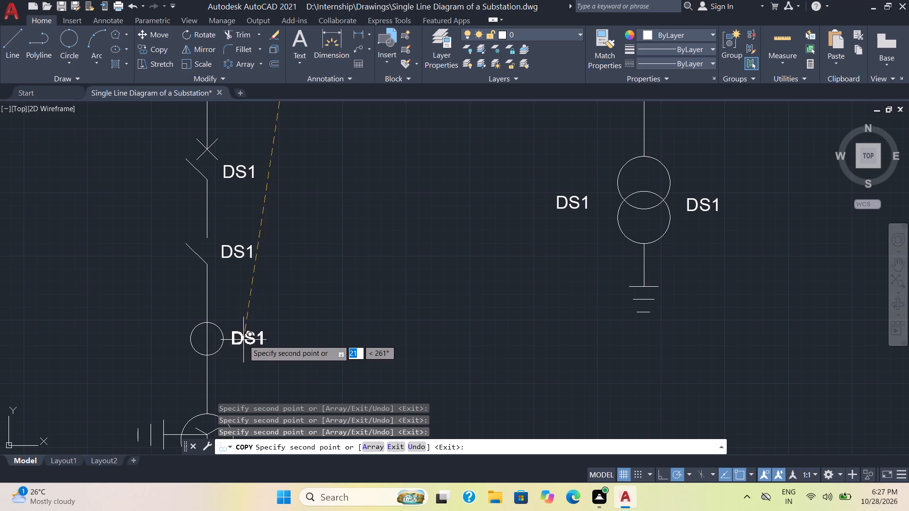
{"action": "left_click", "coordinate": [243, 340]}
{"action": "scroll", "coordinate": [265, 351], "scroll_direction": "down", "scroll_amount": 1}
{"action": "middle_click_drag", "start_coordinate": [280, 369], "coordinate": [278, 351]}
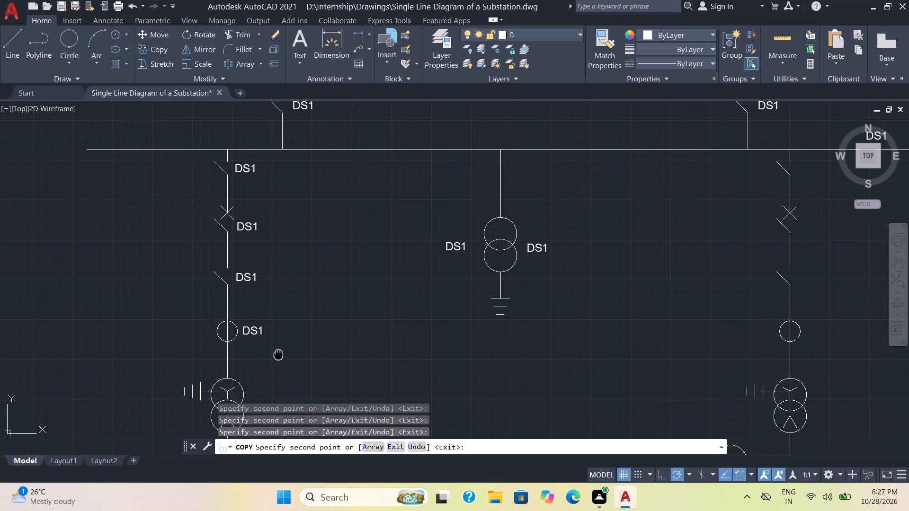
{"action": "middle_click_drag", "start_coordinate": [278, 351], "coordinate": [294, 290]}
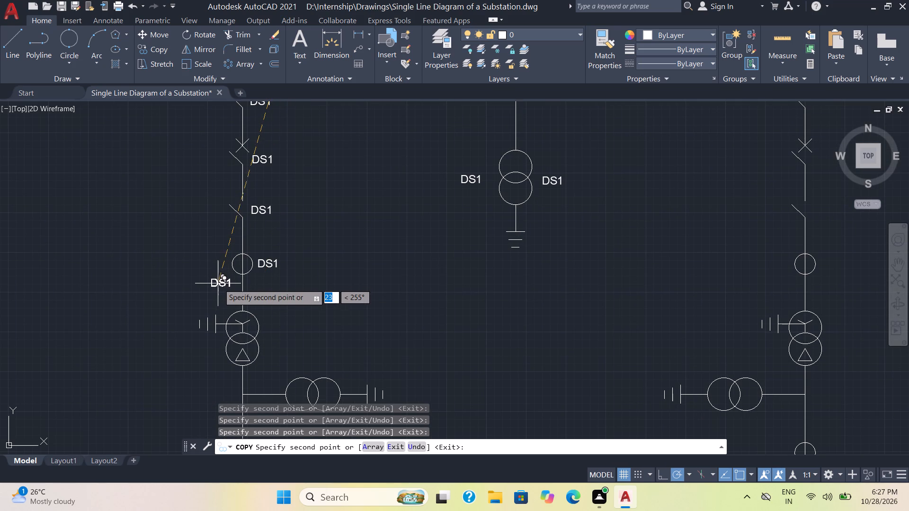
{"action": "left_click", "coordinate": [220, 280]}
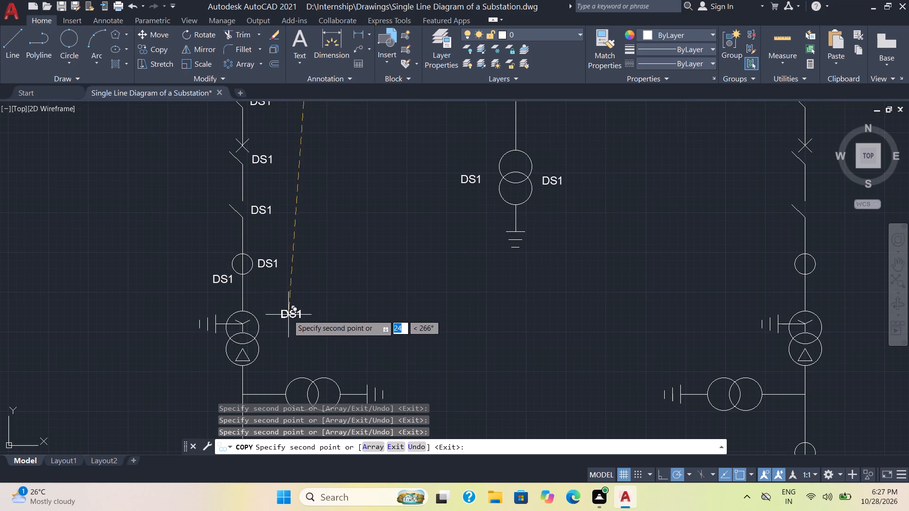
{"action": "middle_click_drag", "start_coordinate": [289, 344], "coordinate": [297, 267]}
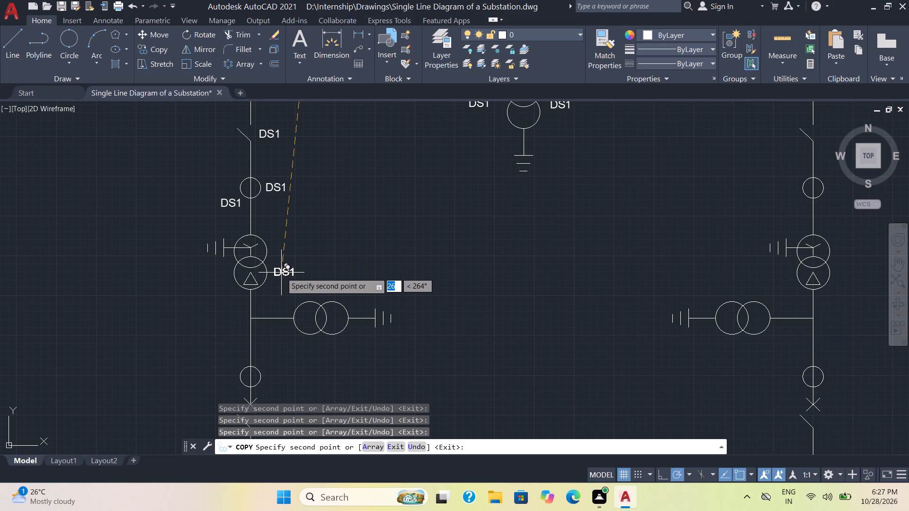
{"action": "left_click", "coordinate": [283, 242]}
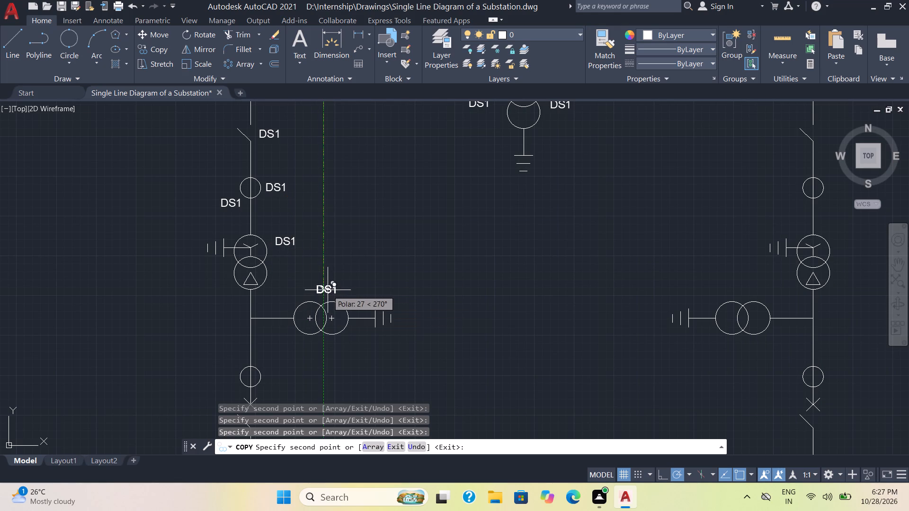
Copy the DS1 label above and below the left branch's horizontal two-circle transformer.
{"action": "scroll", "coordinate": [326, 289], "scroll_direction": "up", "scroll_amount": 2}
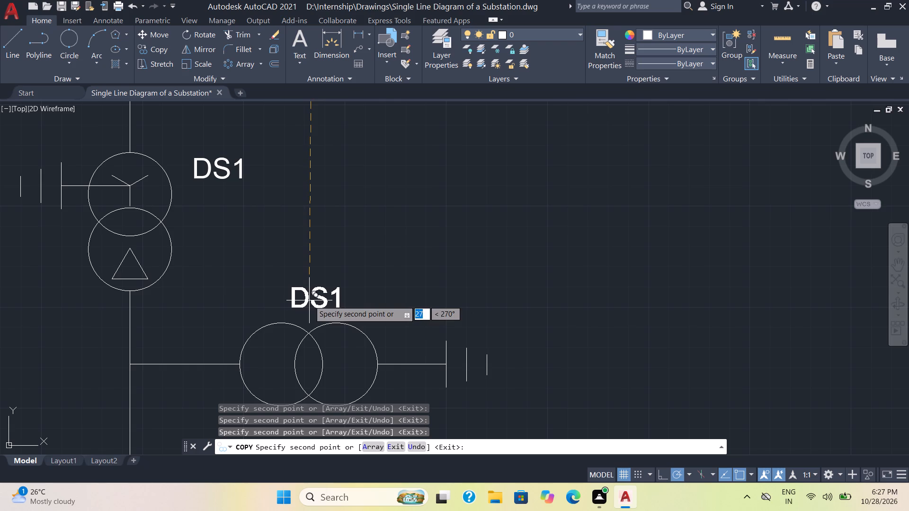
{"action": "left_click", "coordinate": [309, 300]}
{"action": "scroll", "coordinate": [316, 339], "scroll_direction": "down", "scroll_amount": 2}
{"action": "middle_click_drag", "start_coordinate": [323, 380], "coordinate": [314, 275]}
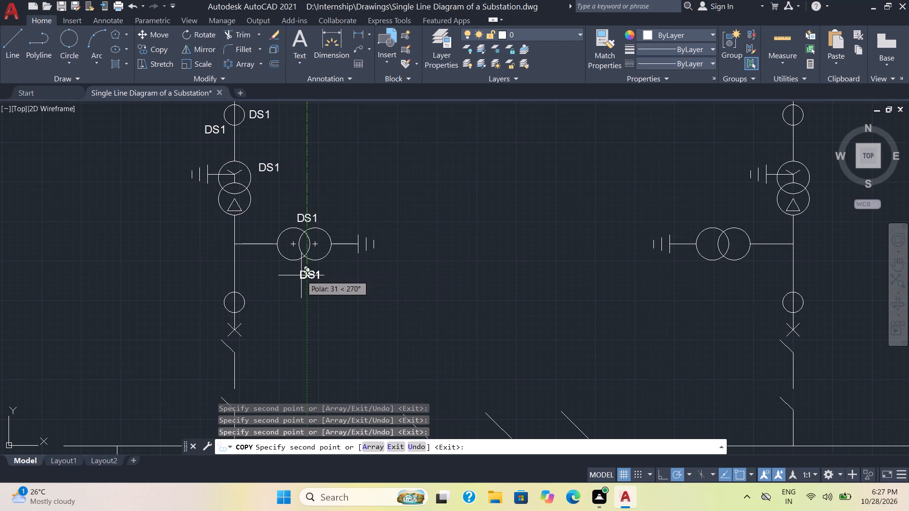
{"action": "left_click", "coordinate": [301, 271]}
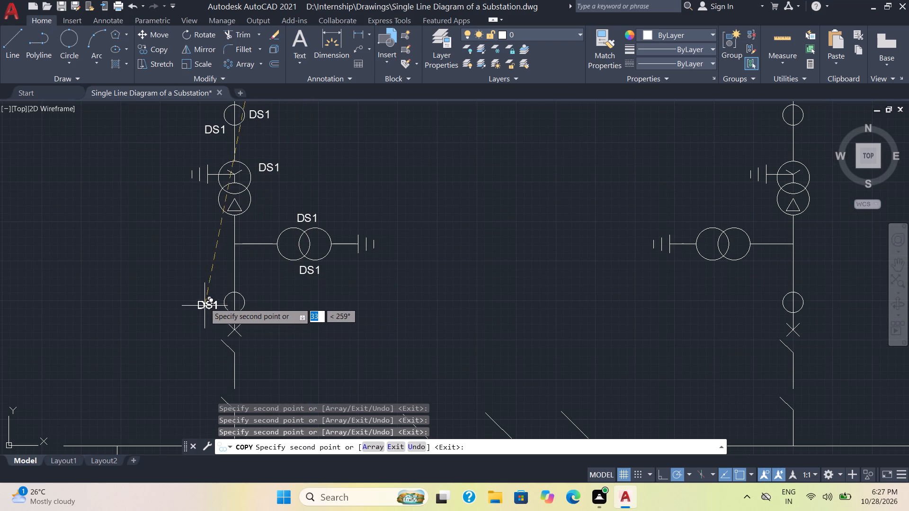
Copy the DS1 label to both sides of the left branch's lower single circle, and beside the circuit breaker and switch beneath it.
{"action": "left_click", "coordinate": [210, 291]}
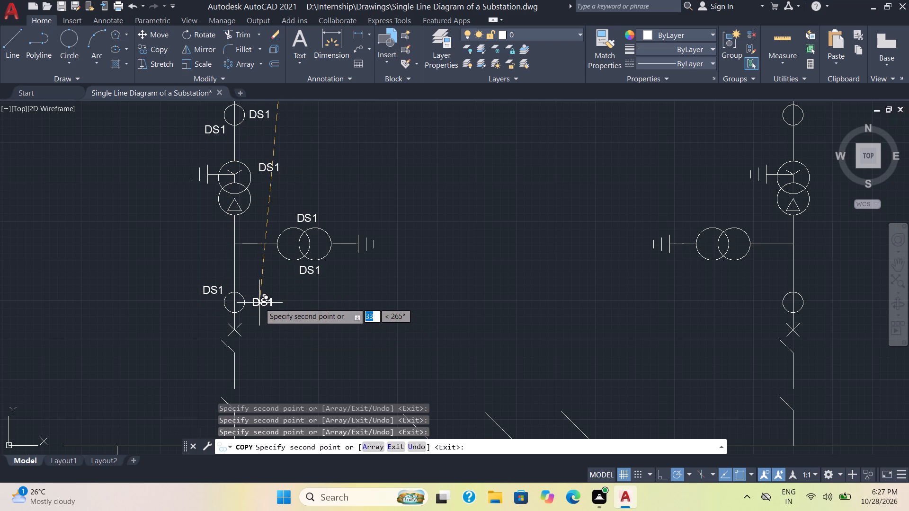
{"action": "left_click", "coordinate": [259, 303]}
{"action": "left_click", "coordinate": [253, 345]}
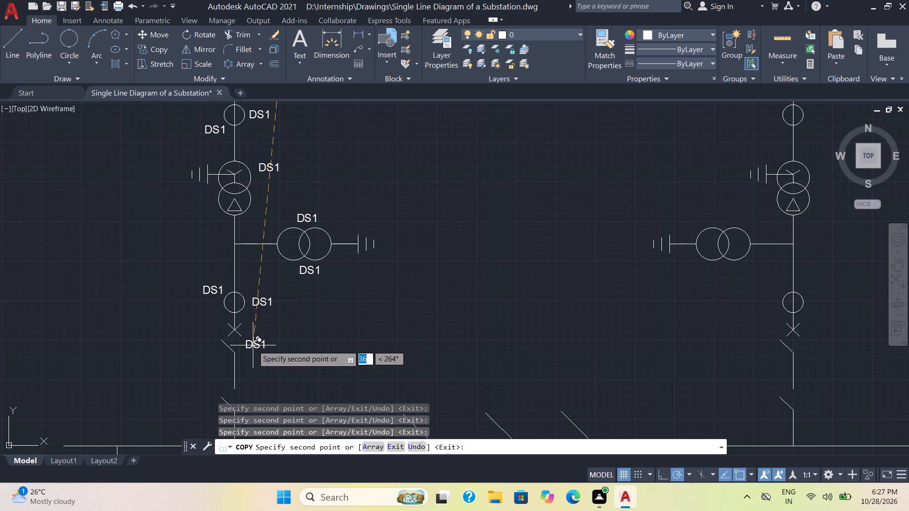
{"action": "scroll", "coordinate": [259, 344], "scroll_direction": "down", "scroll_amount": 2}
{"action": "middle_click_drag", "start_coordinate": [263, 355], "coordinate": [280, 298]}
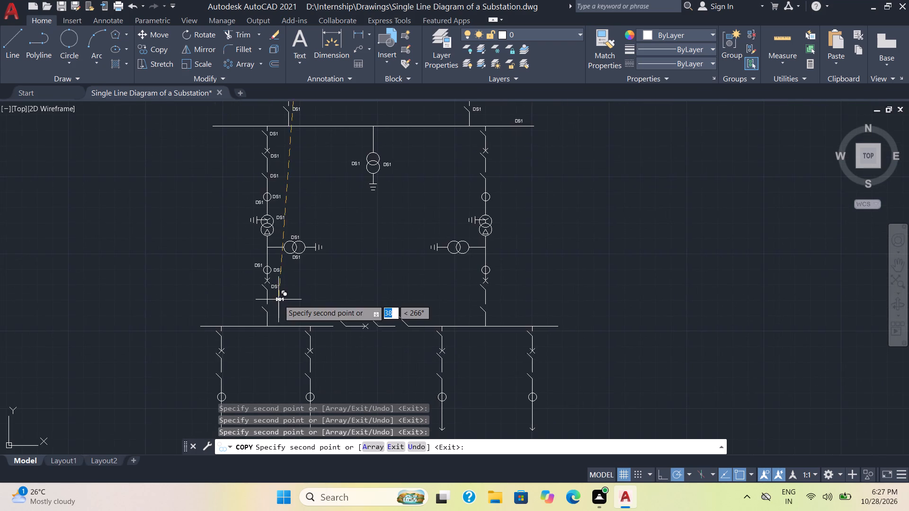
{"action": "scroll", "coordinate": [278, 300], "scroll_direction": "up", "scroll_amount": 2}
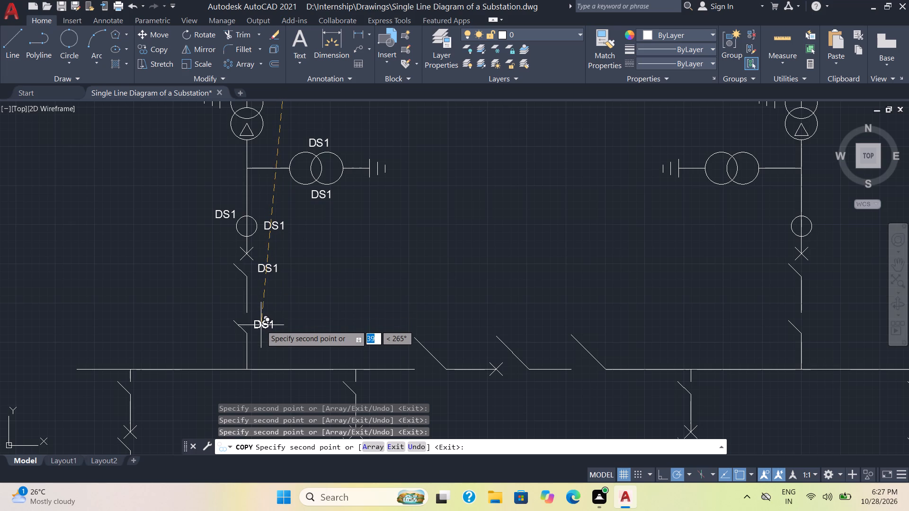
{"action": "left_click", "coordinate": [261, 325]}
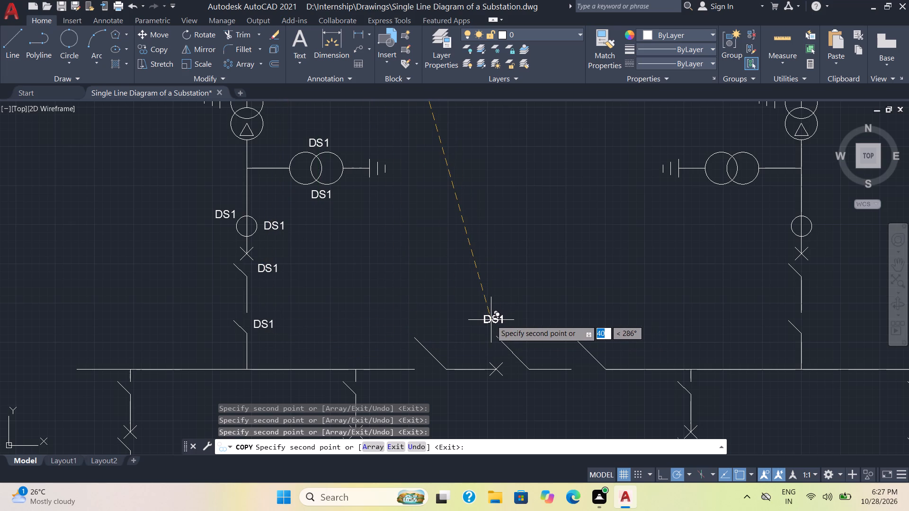
Copy the DS1 label above the lower busbar coupler's breaker cross and below each of its three slanted switch contacts.
{"action": "left_click", "coordinate": [491, 320]}
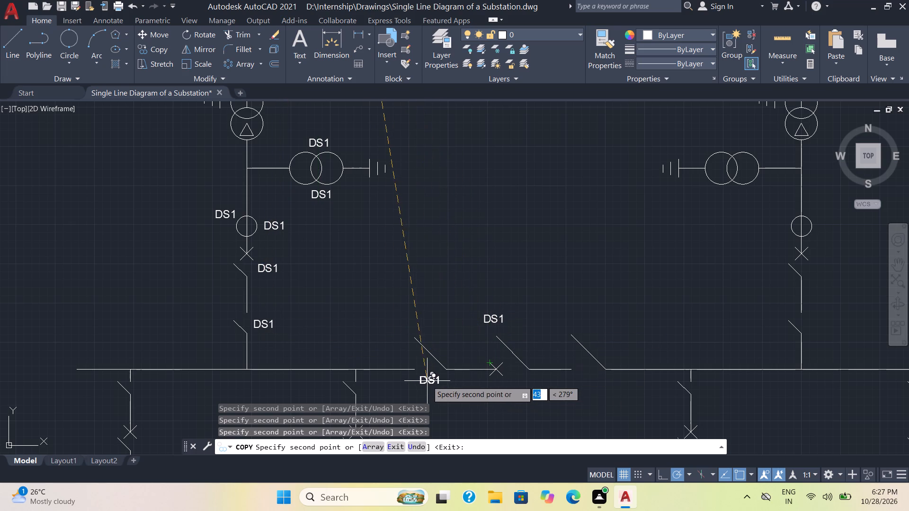
{"action": "left_click", "coordinate": [430, 382]}
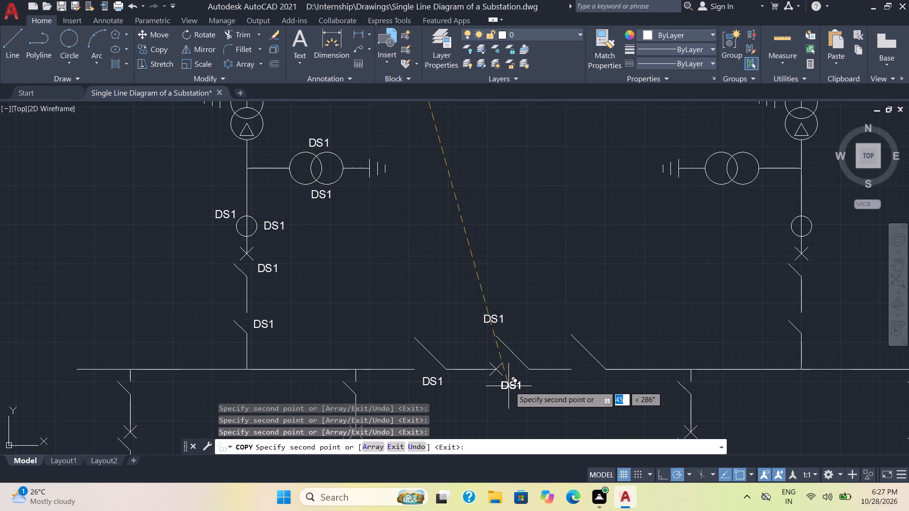
{"action": "left_click", "coordinate": [511, 385]}
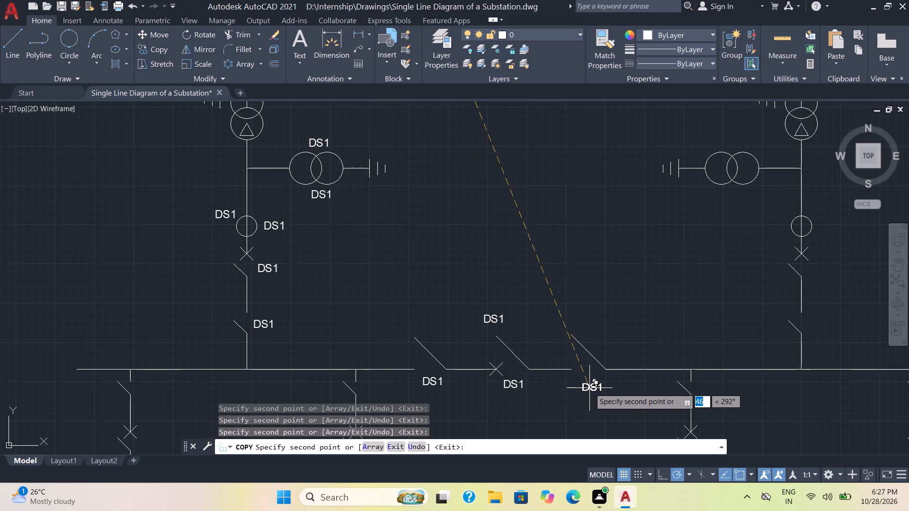
{"action": "left_click", "coordinate": [586, 387]}
Copy the DS1 label beside the right branch's bottom switch and circuit breaker, and to both sides of its lower single circle.
{"action": "scroll", "coordinate": [691, 285], "scroll_direction": "down", "scroll_amount": 1}
{"action": "middle_click_drag", "start_coordinate": [691, 285], "coordinate": [394, 320]}
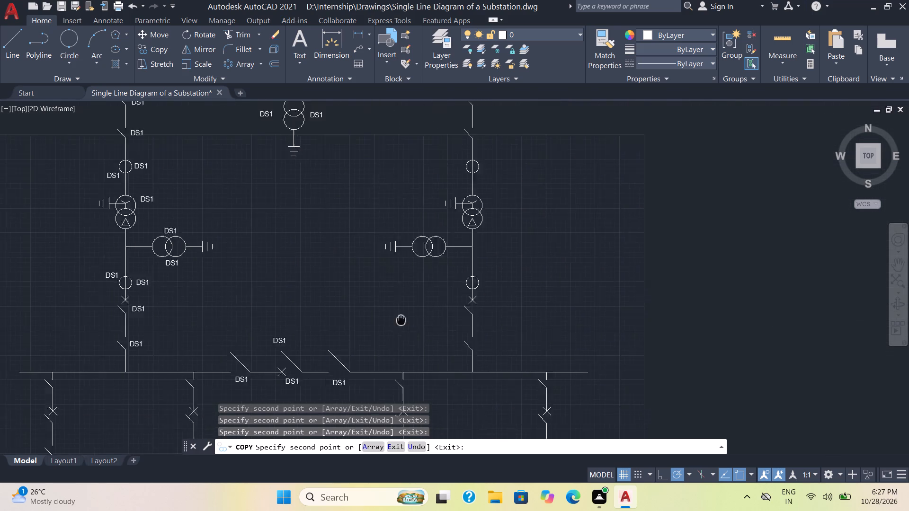
{"action": "middle_click_drag", "start_coordinate": [394, 320], "coordinate": [354, 319]}
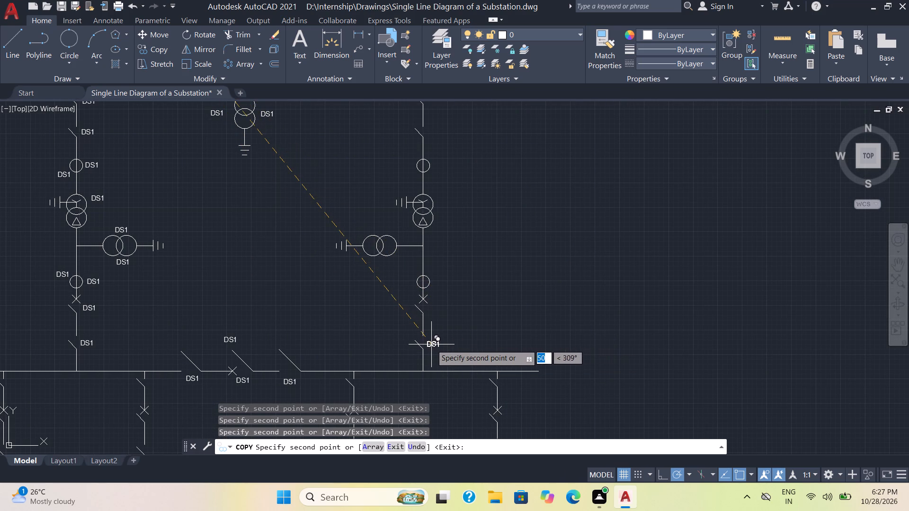
{"action": "left_click", "coordinate": [431, 344]}
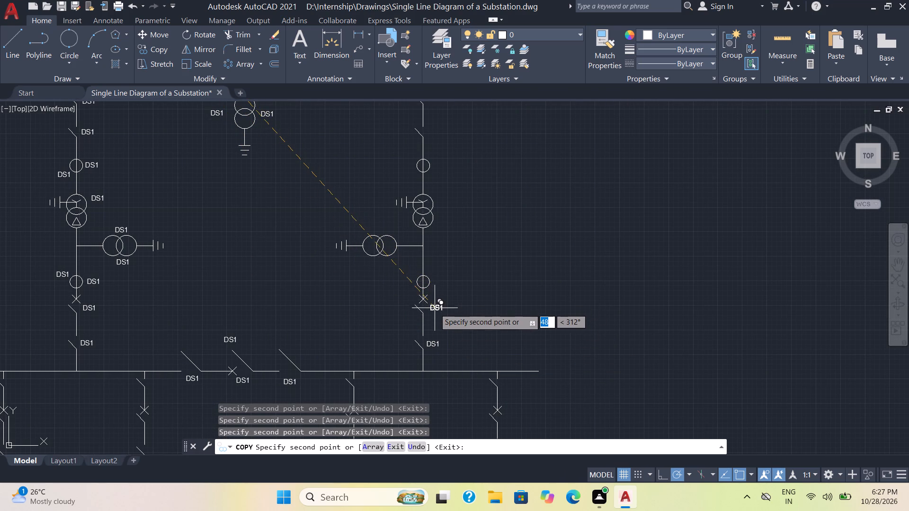
{"action": "left_click", "coordinate": [435, 309]}
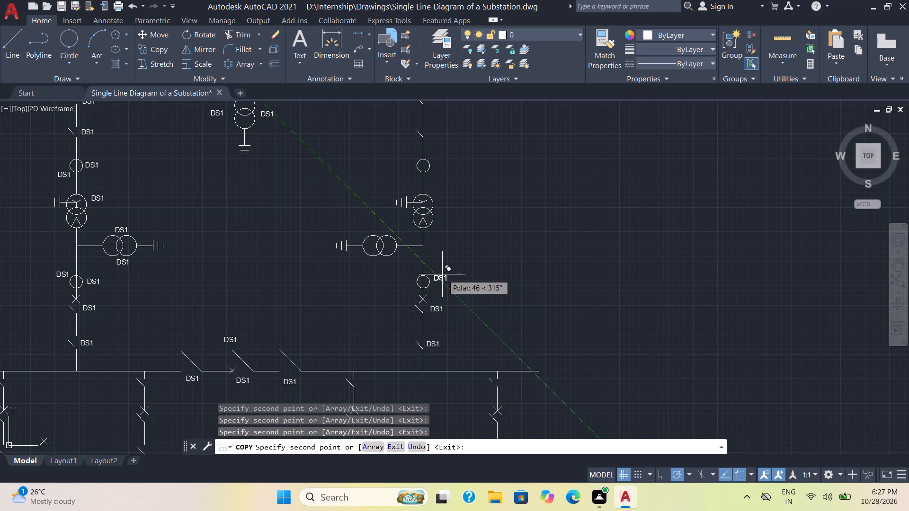
{"action": "left_click", "coordinate": [437, 272]}
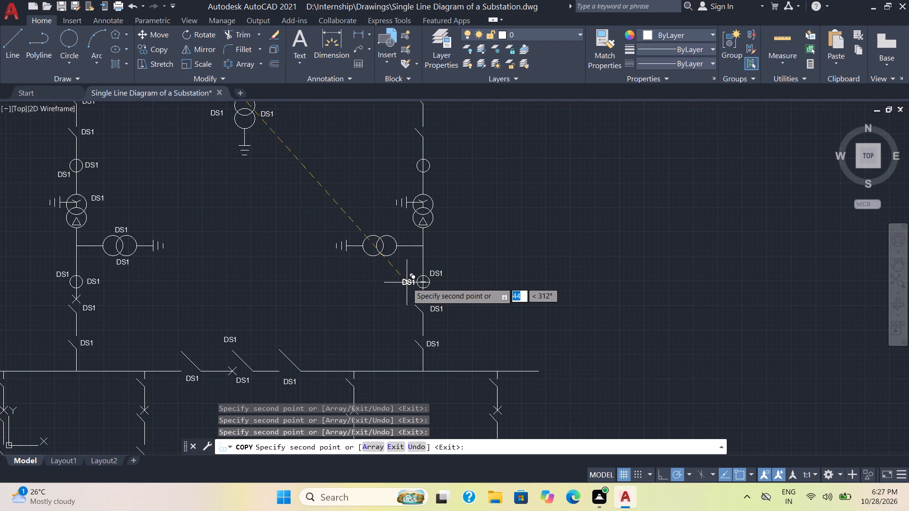
{"action": "left_click", "coordinate": [397, 283]}
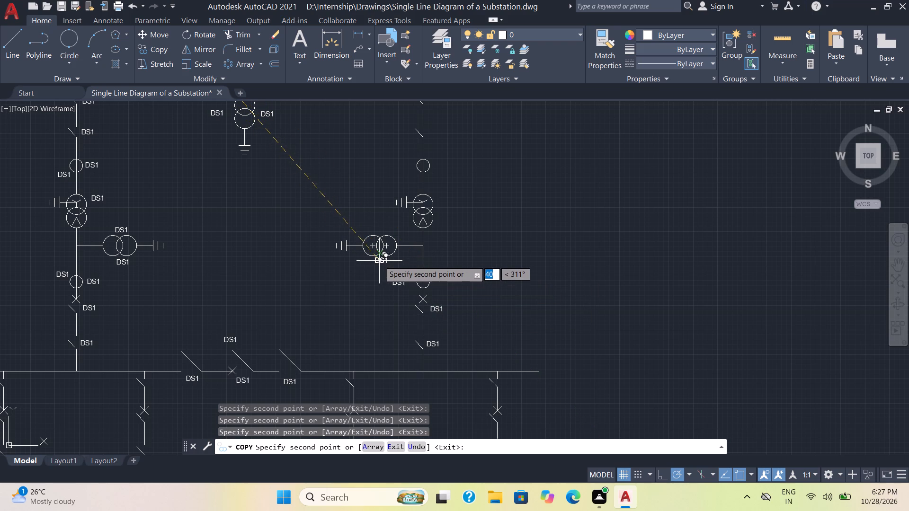
Copy the DS1 label below and above the right branch's horizontal two-circle transformer.
{"action": "scroll", "coordinate": [382, 266], "scroll_direction": "up", "scroll_amount": 2}
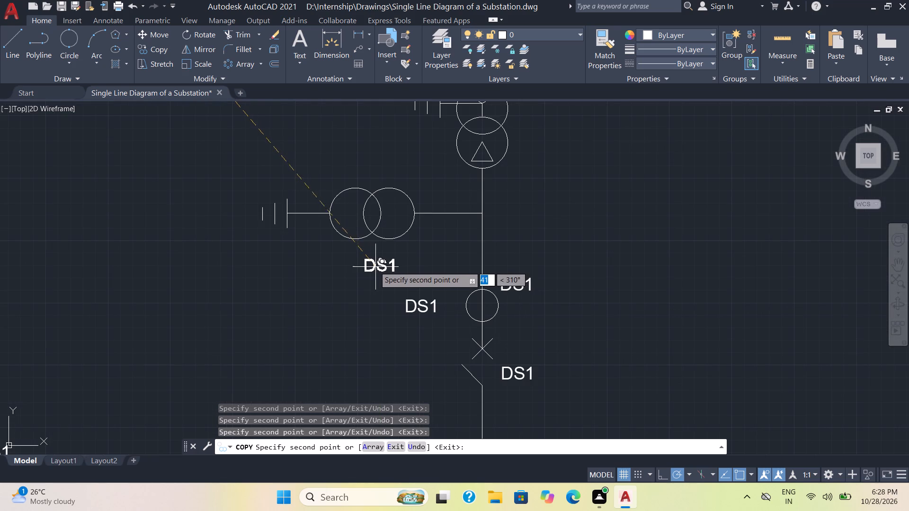
{"action": "left_click", "coordinate": [371, 253]}
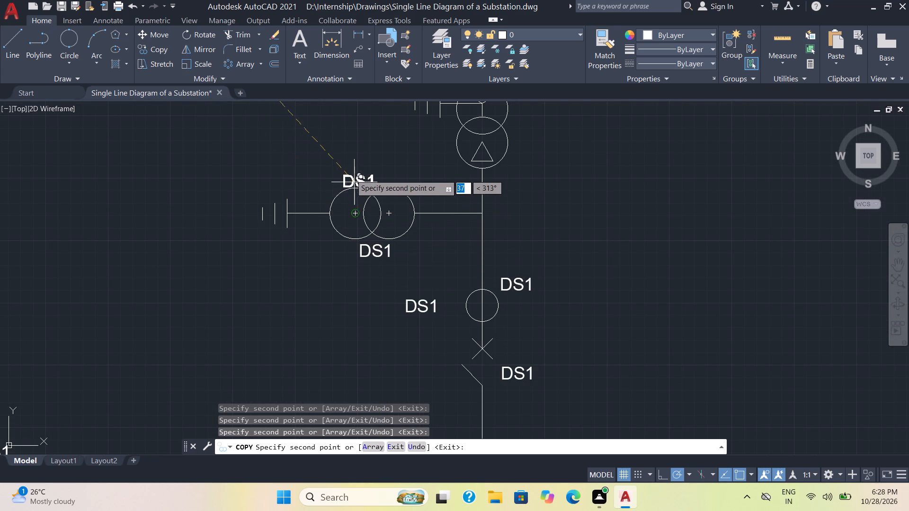
{"action": "left_click", "coordinate": [327, 170]}
Copy the DS1 label beside the right branch's main star-delta transformer and to both sides of the single circle above it.
{"action": "scroll", "coordinate": [516, 213], "scroll_direction": "down", "scroll_amount": 1}
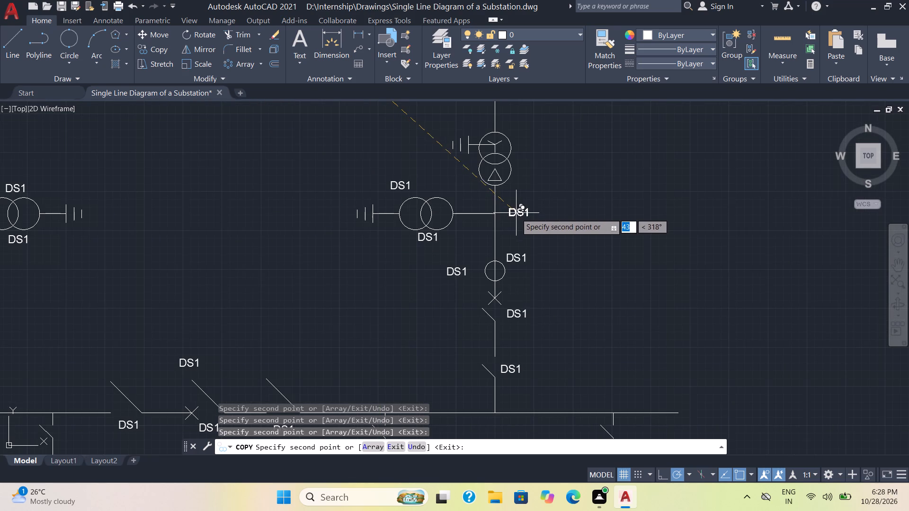
{"action": "middle_click_drag", "start_coordinate": [517, 217], "coordinate": [459, 274]}
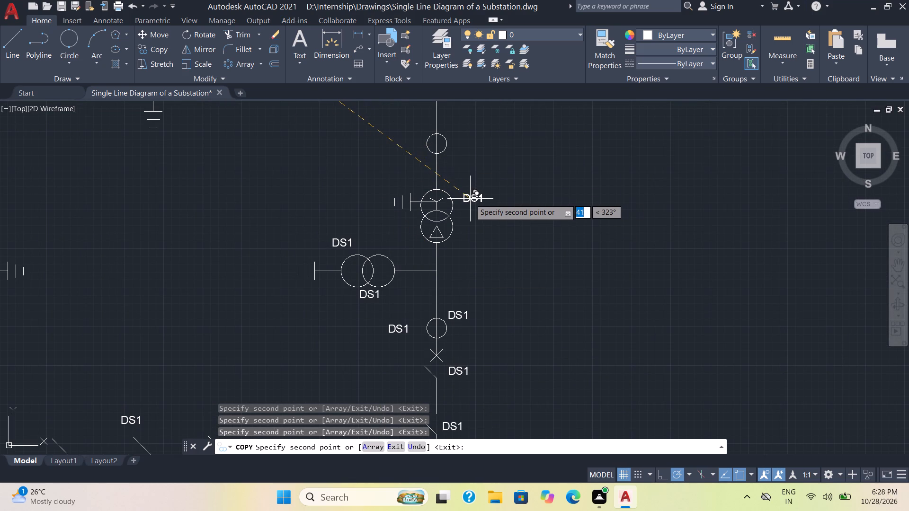
{"action": "left_click", "coordinate": [470, 199]}
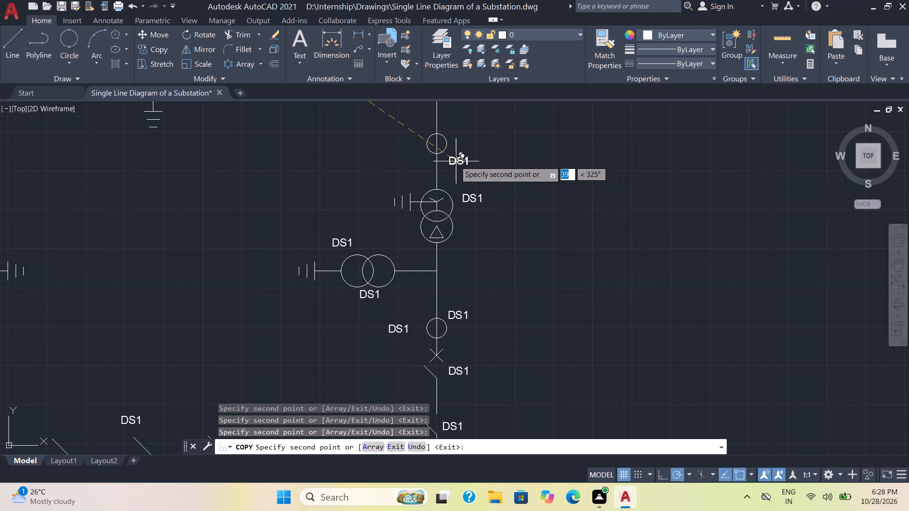
{"action": "left_click", "coordinate": [454, 160]}
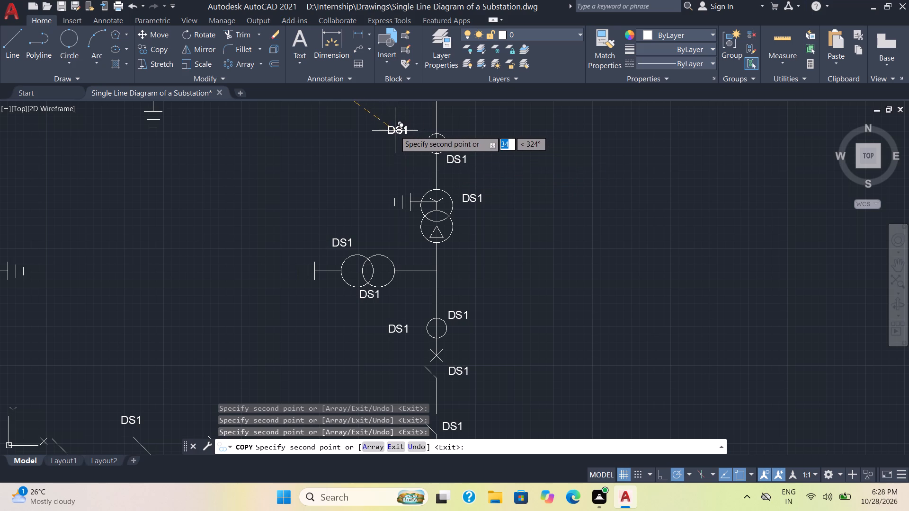
{"action": "left_click", "coordinate": [395, 131]}
Copy the DS1 label beside the right branch's switch above the upper single circle, its circuit breaker, and its top switch under the upper busbar.
{"action": "scroll", "coordinate": [536, 158], "scroll_direction": "down", "scroll_amount": 1}
{"action": "middle_click_drag", "start_coordinate": [533, 164], "coordinate": [526, 181]}
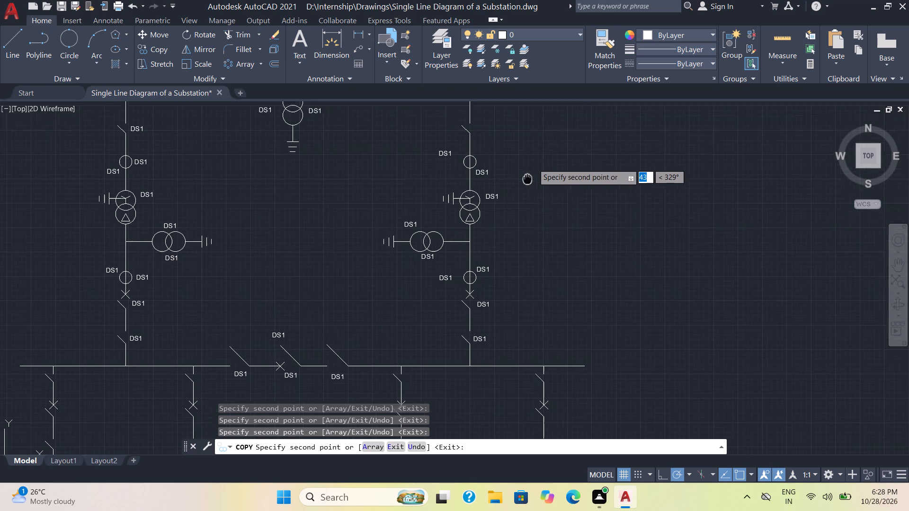
{"action": "middle_click_drag", "start_coordinate": [526, 181], "coordinate": [470, 259]}
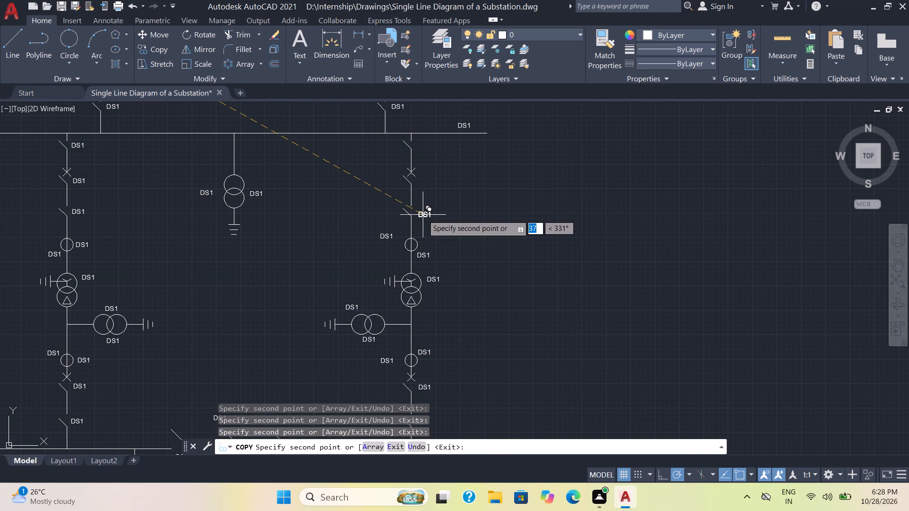
{"action": "left_click", "coordinate": [423, 215]}
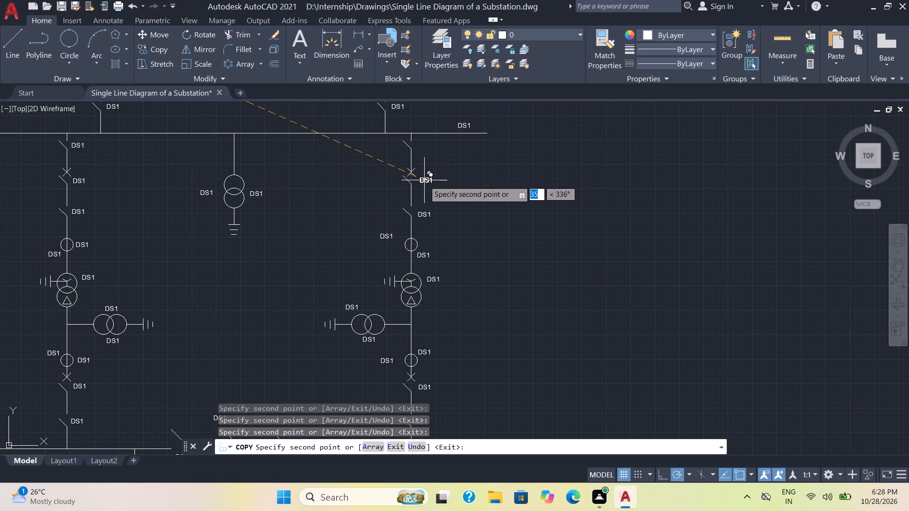
{"action": "left_click", "coordinate": [424, 181]}
{"action": "left_click", "coordinate": [420, 147]}
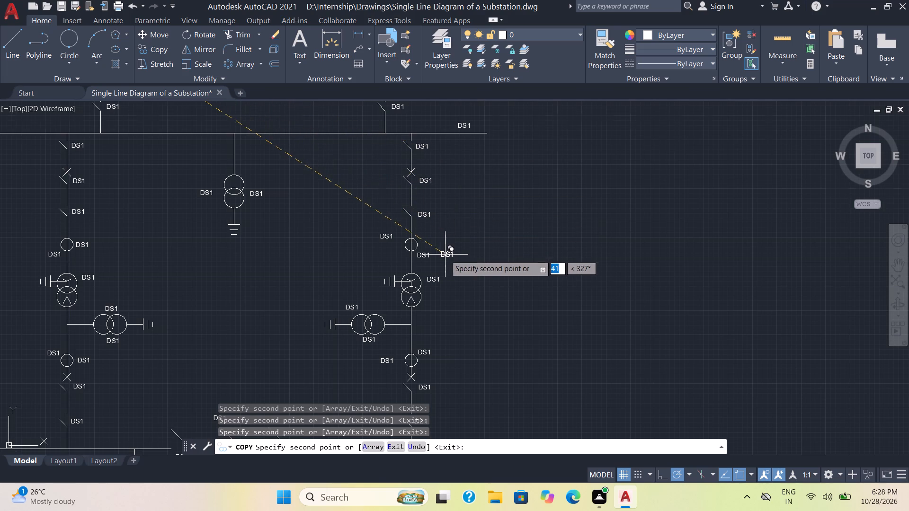
Copy the DS1 label beside the first outgoing feeder's top switch and breaker, to both sides of its circle, and below its arrowhead.
{"action": "scroll", "coordinate": [445, 255], "scroll_direction": "down", "scroll_amount": 1}
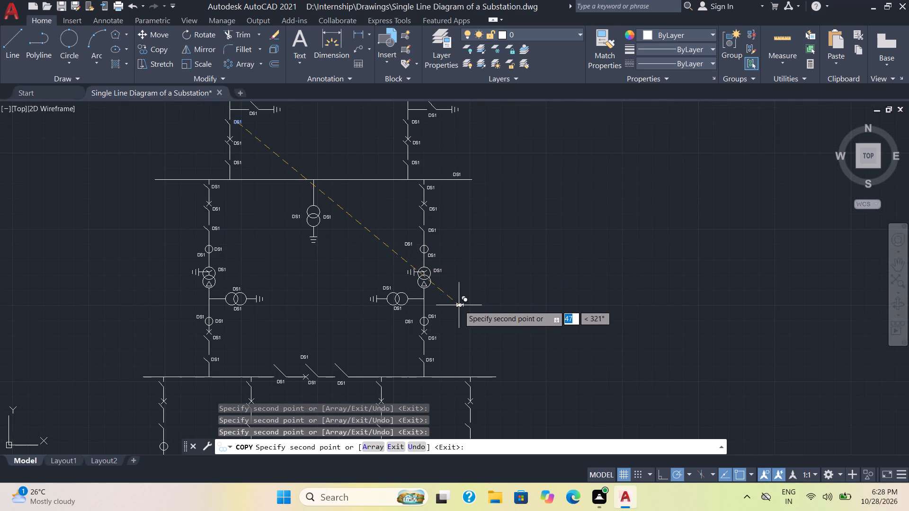
{"action": "middle_click_drag", "start_coordinate": [459, 305], "coordinate": [490, 210]}
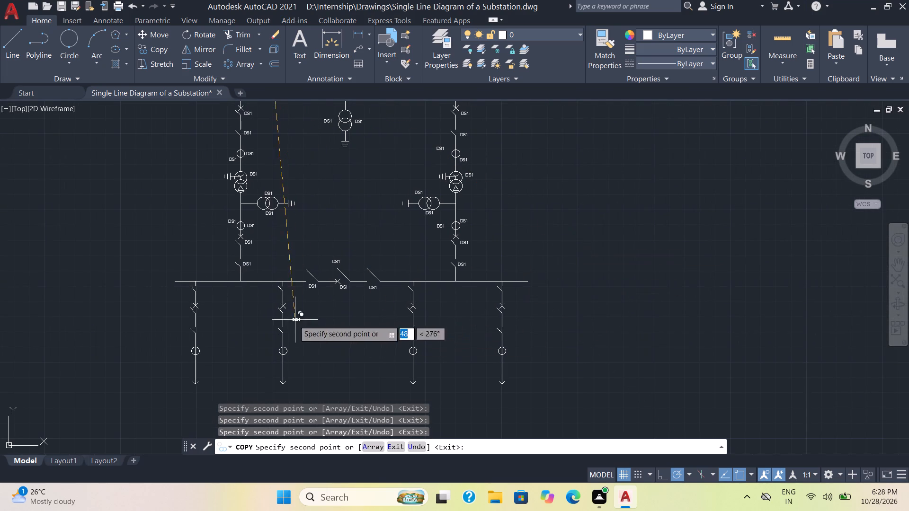
{"action": "middle_click_drag", "start_coordinate": [256, 347], "coordinate": [363, 305]}
{"action": "scroll", "coordinate": [287, 294], "scroll_direction": "up", "scroll_amount": 2}
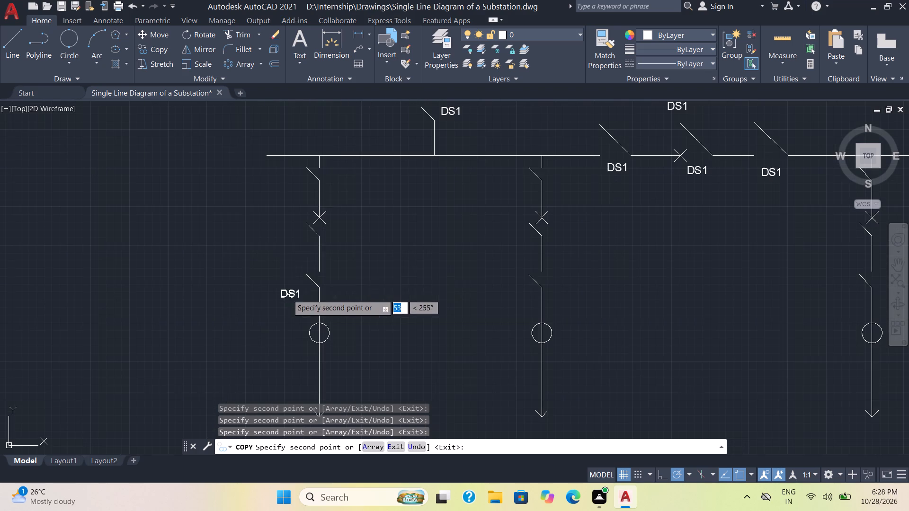
{"action": "left_click", "coordinate": [333, 177]}
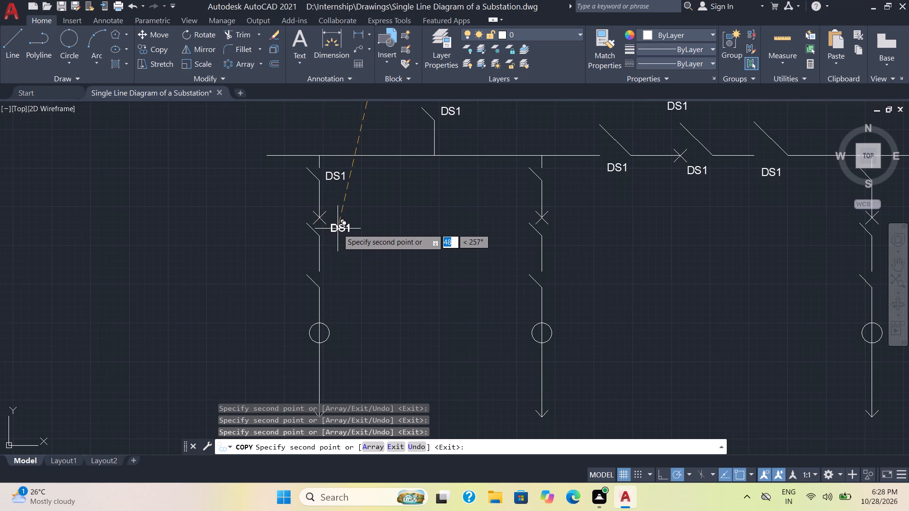
{"action": "left_click", "coordinate": [338, 229]}
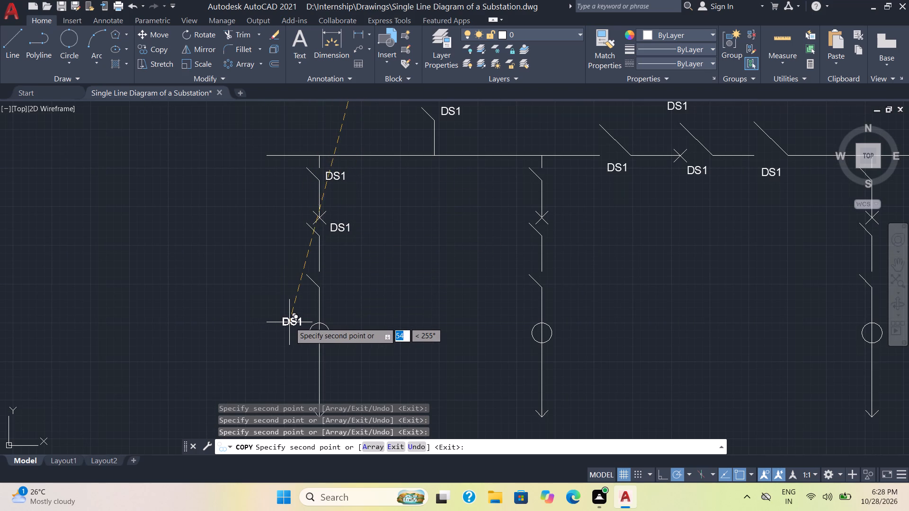
{"action": "left_click", "coordinate": [293, 321]}
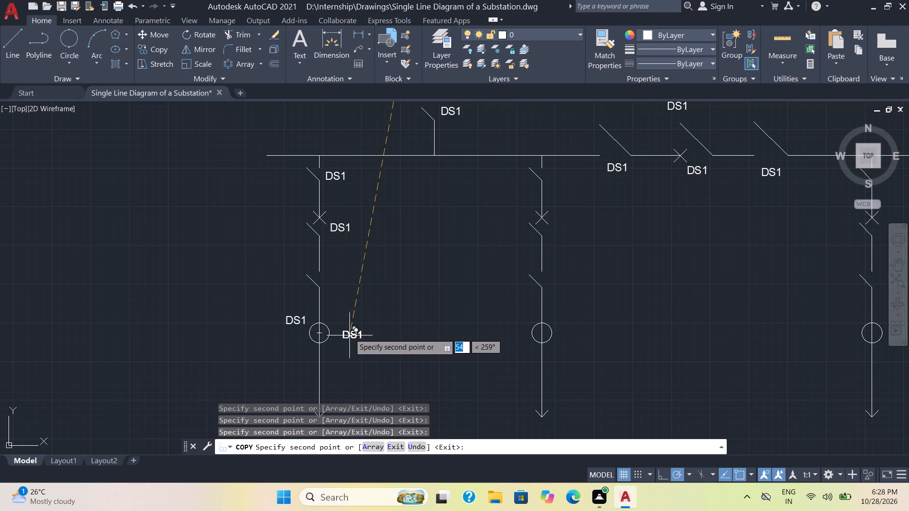
{"action": "left_click", "coordinate": [341, 335]}
{"action": "middle_click_drag", "start_coordinate": [379, 360], "coordinate": [392, 305]}
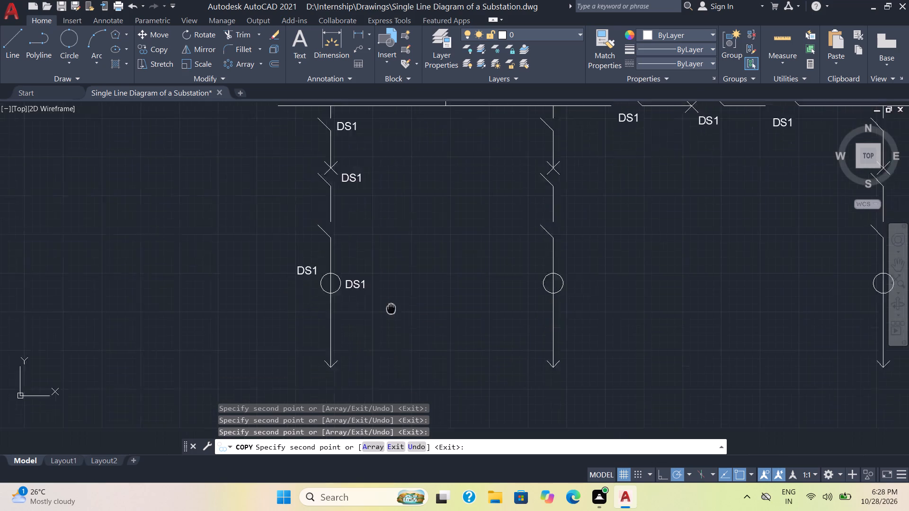
{"action": "middle_click_drag", "start_coordinate": [392, 305], "coordinate": [401, 259]}
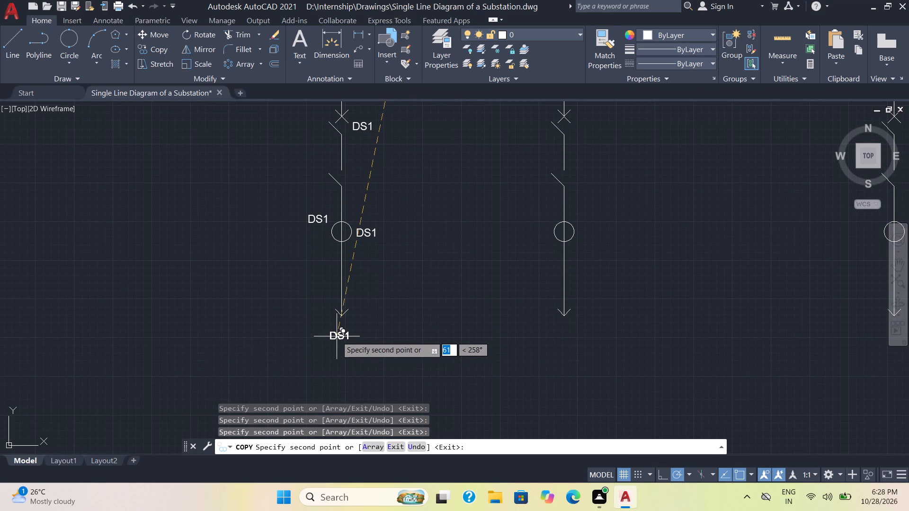
{"action": "left_click", "coordinate": [335, 335]}
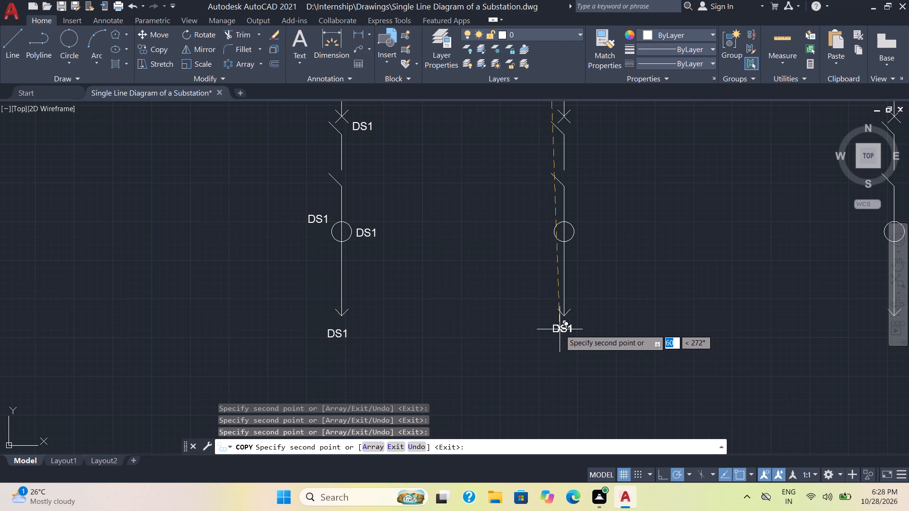
Copy the DS1 label below the second outgoing feeder's arrowhead, to both sides of its circle, and beside its breaker and top switch.
{"action": "left_click", "coordinate": [552, 329]}
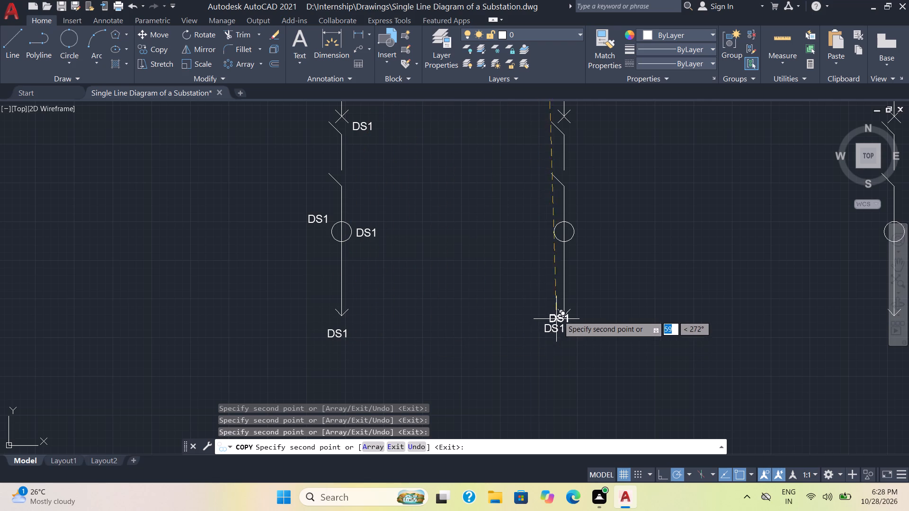
{"action": "scroll", "coordinate": [557, 260], "scroll_direction": "down", "scroll_amount": 1}
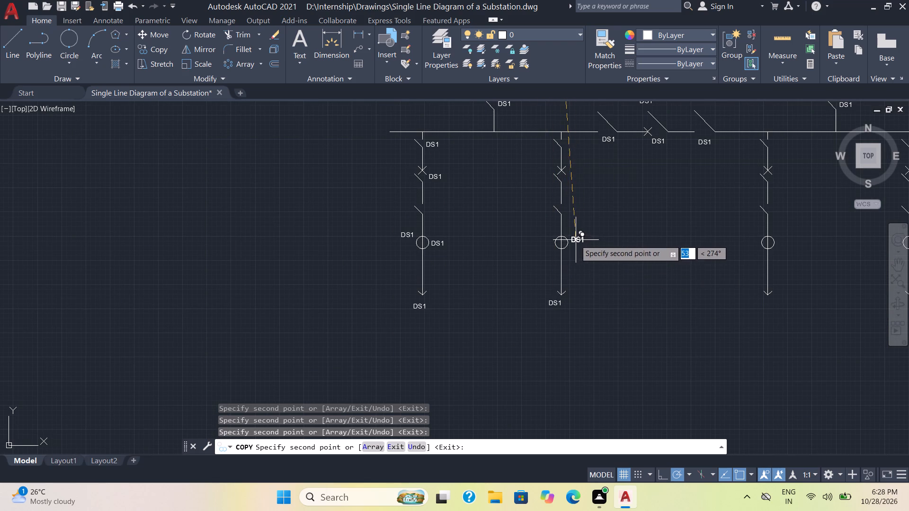
{"action": "scroll", "coordinate": [573, 238], "scroll_direction": "up", "scroll_amount": 3}
{"action": "left_click", "coordinate": [569, 261]}
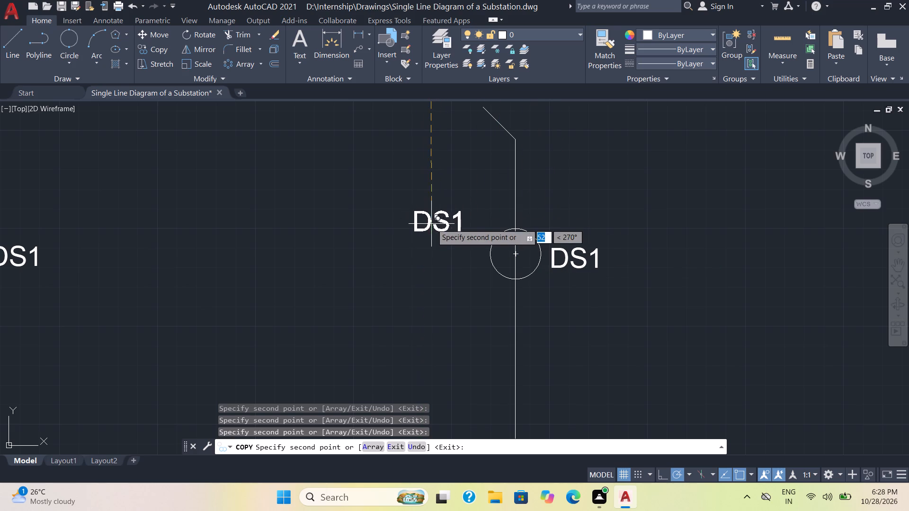
{"action": "left_click", "coordinate": [458, 221]}
{"action": "scroll", "coordinate": [526, 209], "scroll_direction": "down", "scroll_amount": 2}
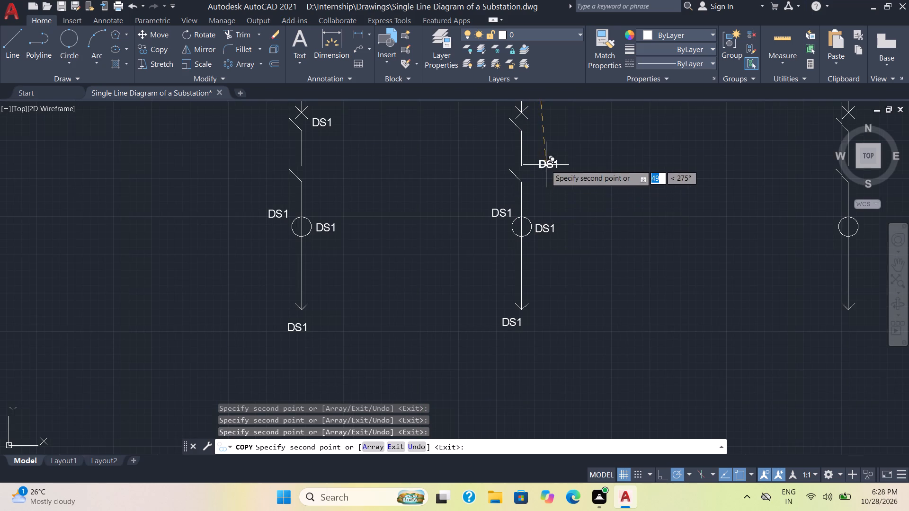
{"action": "middle_click_drag", "start_coordinate": [543, 165], "coordinate": [537, 237]}
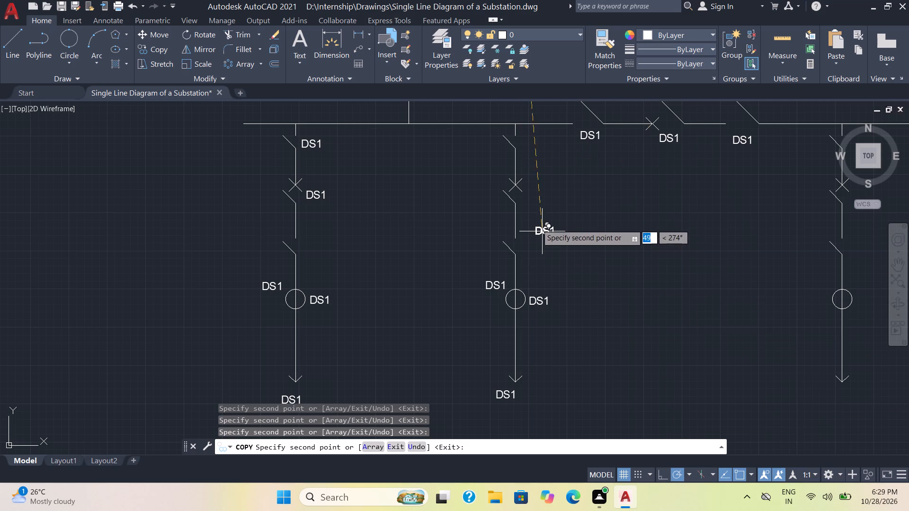
{"action": "scroll", "coordinate": [537, 197], "scroll_direction": "up", "scroll_amount": 2}
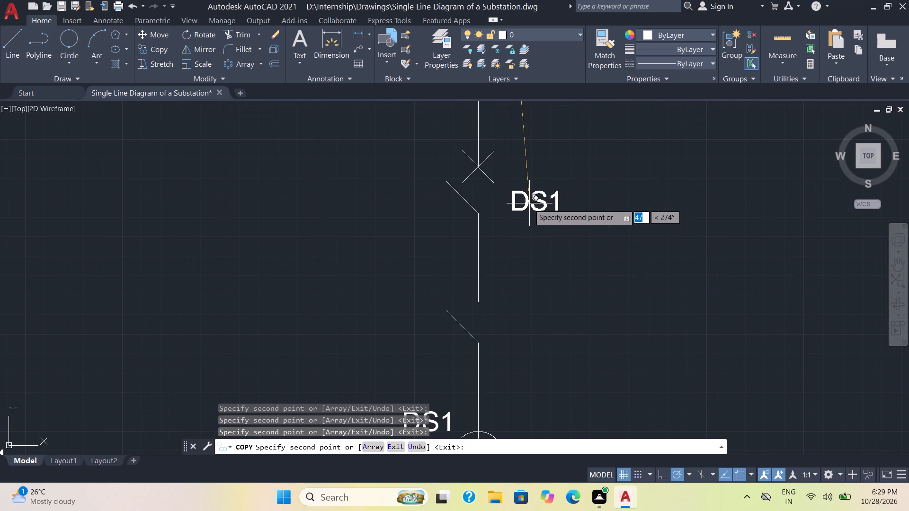
{"action": "left_click", "coordinate": [518, 200]}
{"action": "scroll", "coordinate": [548, 206], "scroll_direction": "down", "scroll_amount": 2}
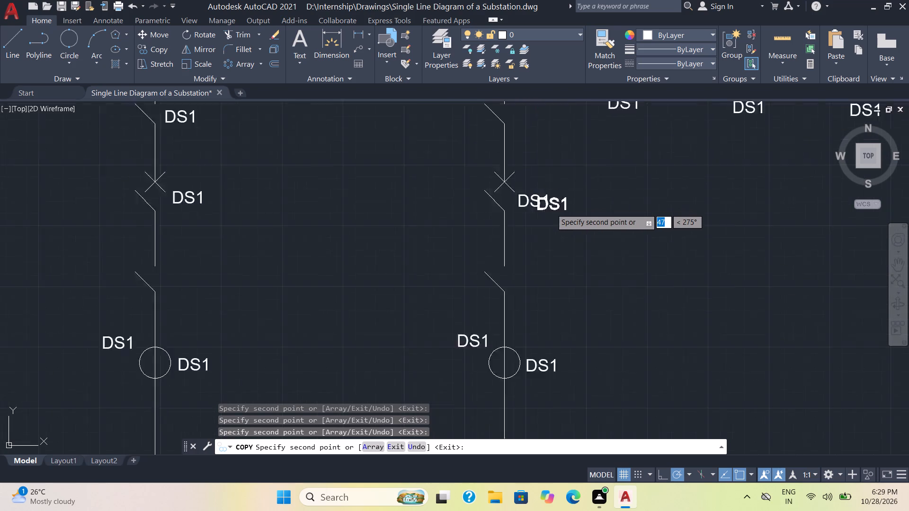
{"action": "middle_click_drag", "start_coordinate": [552, 211], "coordinate": [517, 362]}
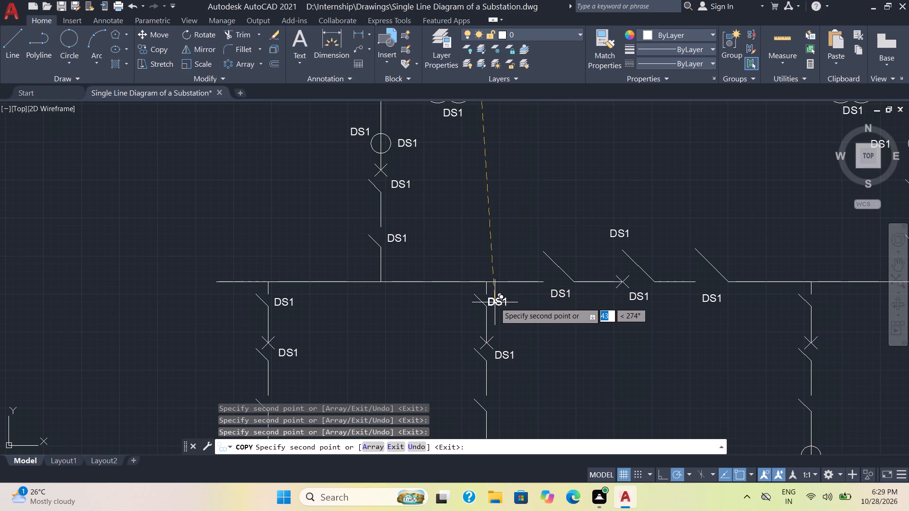
{"action": "left_click", "coordinate": [498, 301]}
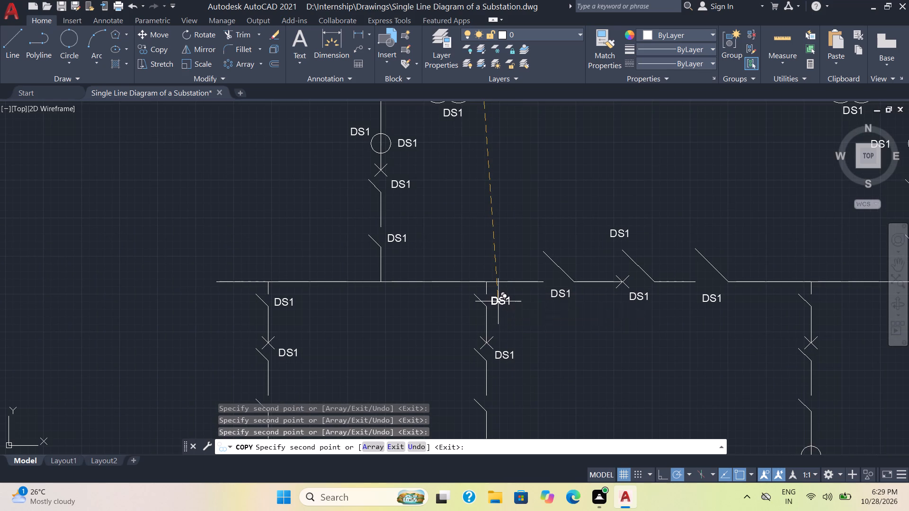
Copy the DS1 label beside the third outgoing feeder's top switch and breaker, to both sides of its circle, and below its arrowhead.
{"action": "middle_click_drag", "start_coordinate": [704, 363], "coordinate": [425, 313]}
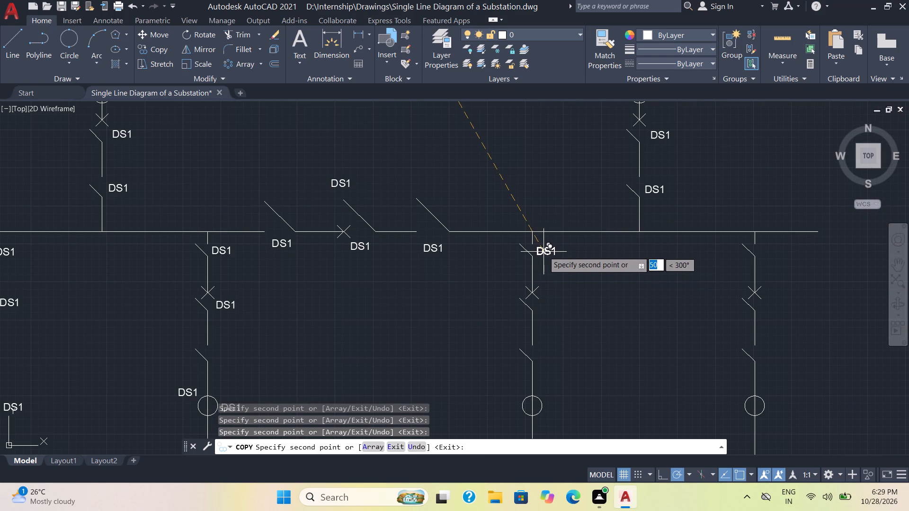
{"action": "left_click", "coordinate": [544, 251]}
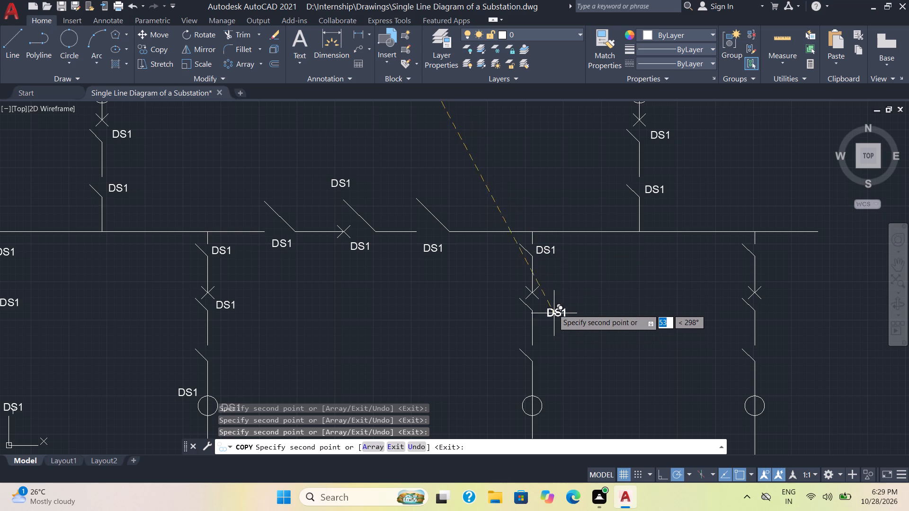
{"action": "left_click", "coordinate": [546, 306]}
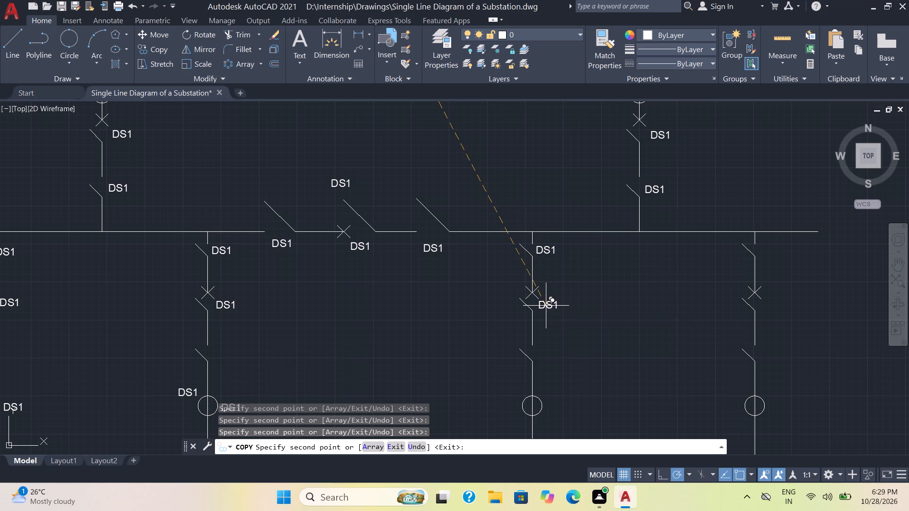
{"action": "scroll", "coordinate": [585, 375], "scroll_direction": "down", "scroll_amount": 2}
{"action": "middle_click_drag", "start_coordinate": [581, 393], "coordinate": [574, 286]}
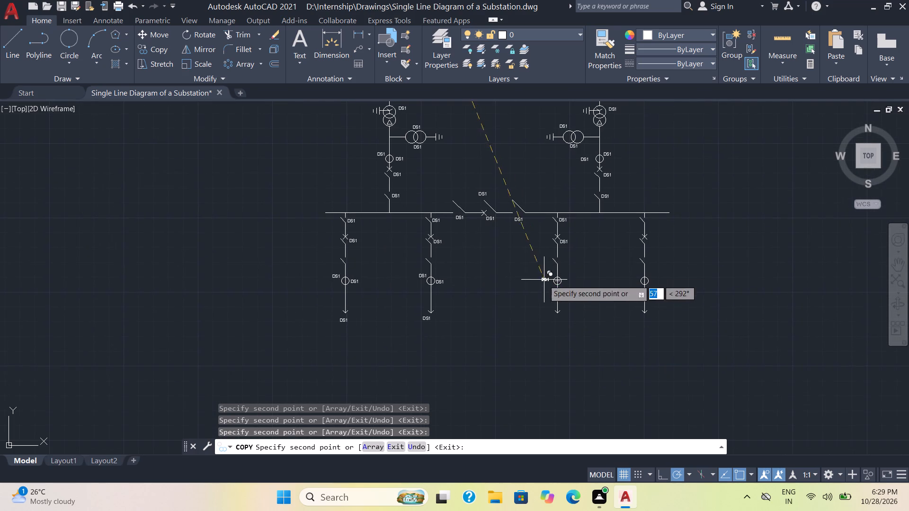
{"action": "scroll", "coordinate": [597, 284], "scroll_direction": "up", "scroll_amount": 3}
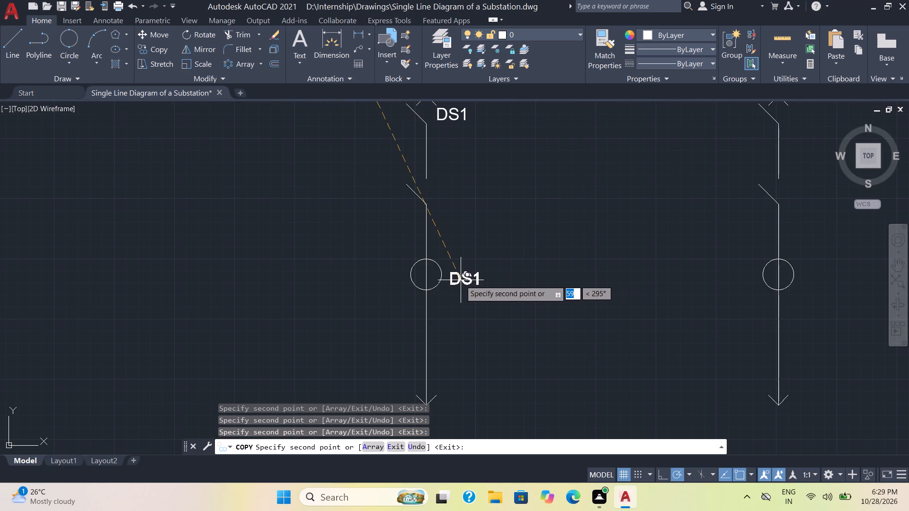
{"action": "left_click", "coordinate": [460, 276]}
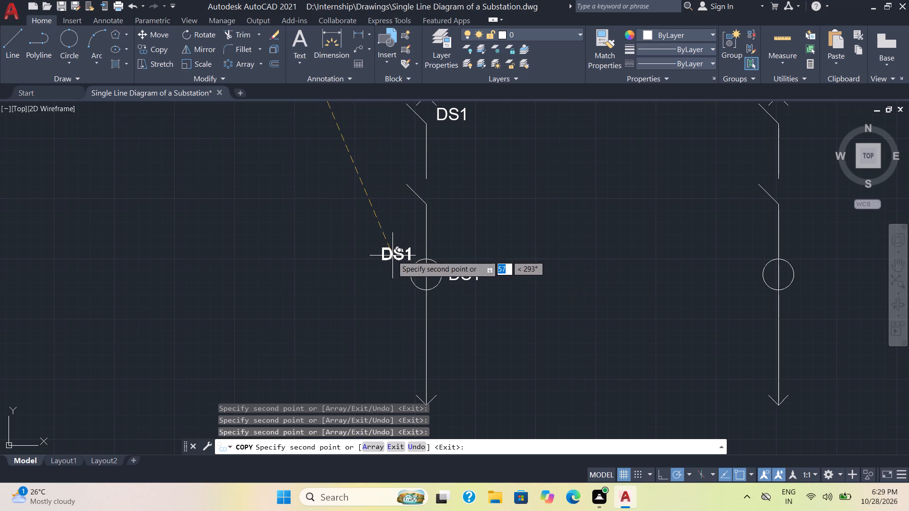
{"action": "left_click", "coordinate": [386, 254]}
{"action": "scroll", "coordinate": [546, 317], "scroll_direction": "down", "scroll_amount": 2}
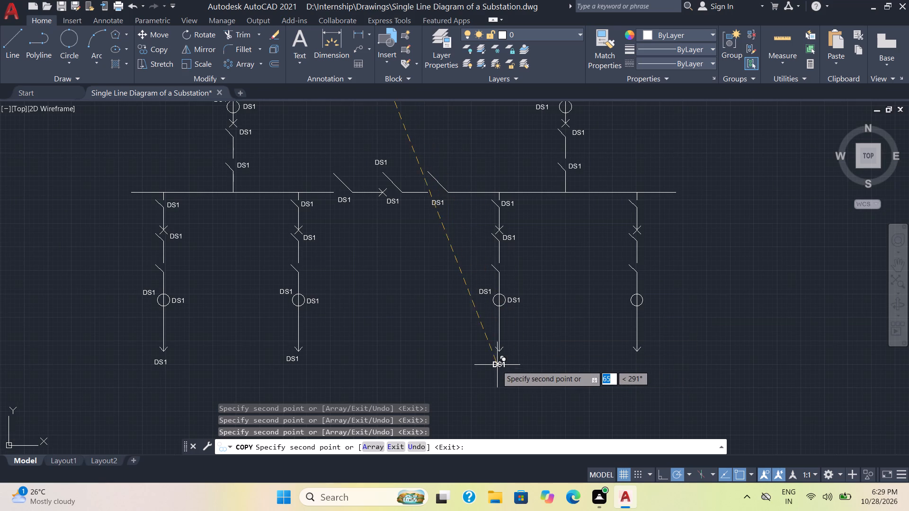
{"action": "left_click", "coordinate": [497, 361]}
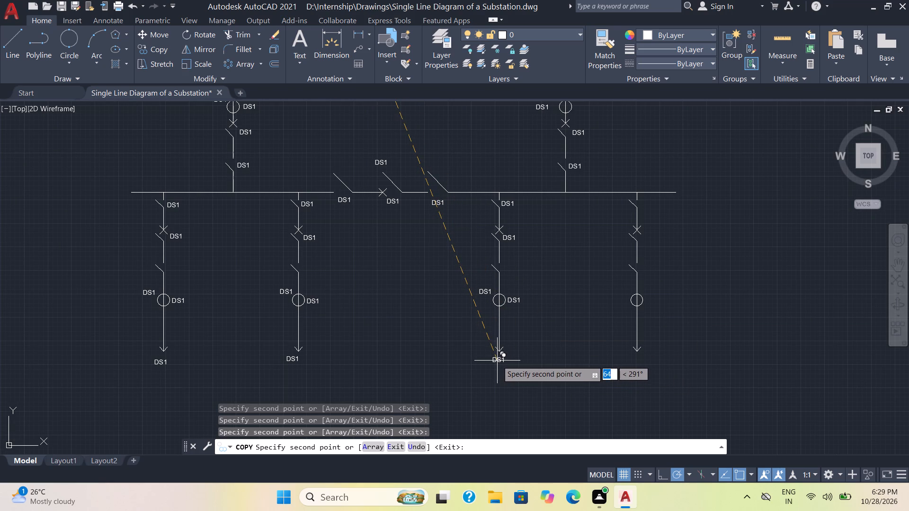
Copy the DS1 label below the fourth outgoing feeder's arrowhead, to both sides of its circle, and beside its breaker and top switch.
{"action": "left_click", "coordinate": [638, 363]}
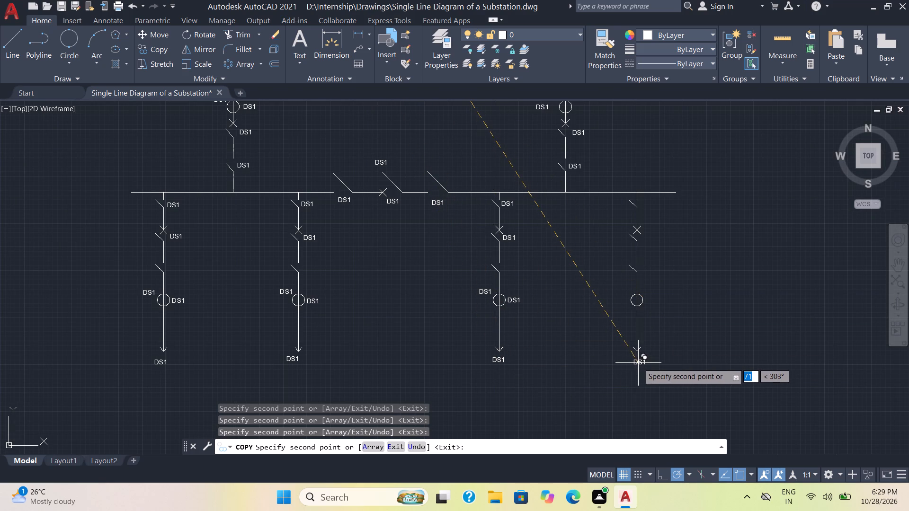
{"action": "left_click", "coordinate": [650, 301]}
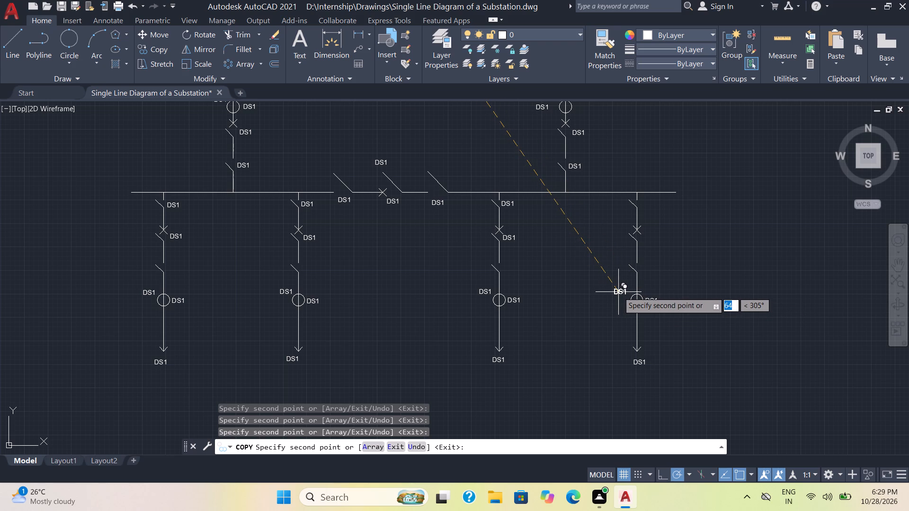
{"action": "left_click", "coordinate": [618, 292]}
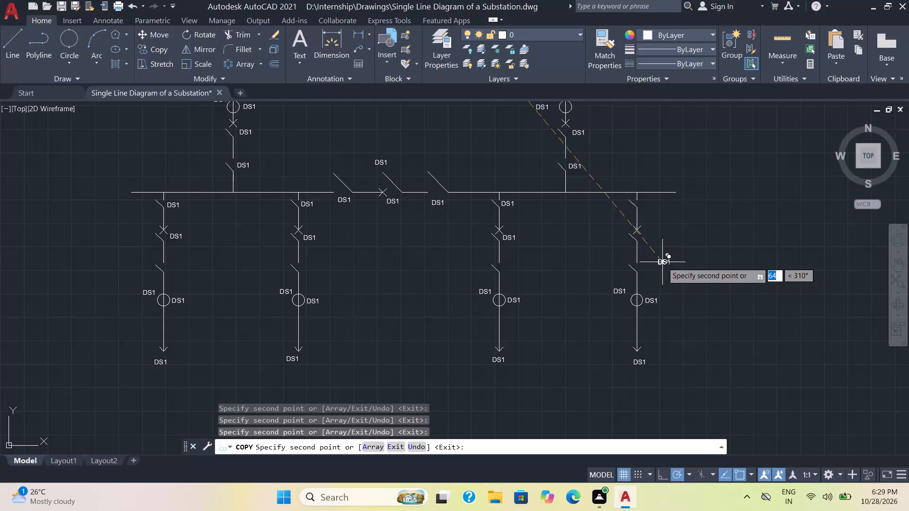
{"action": "scroll", "coordinate": [648, 238], "scroll_direction": "up", "scroll_amount": 3}
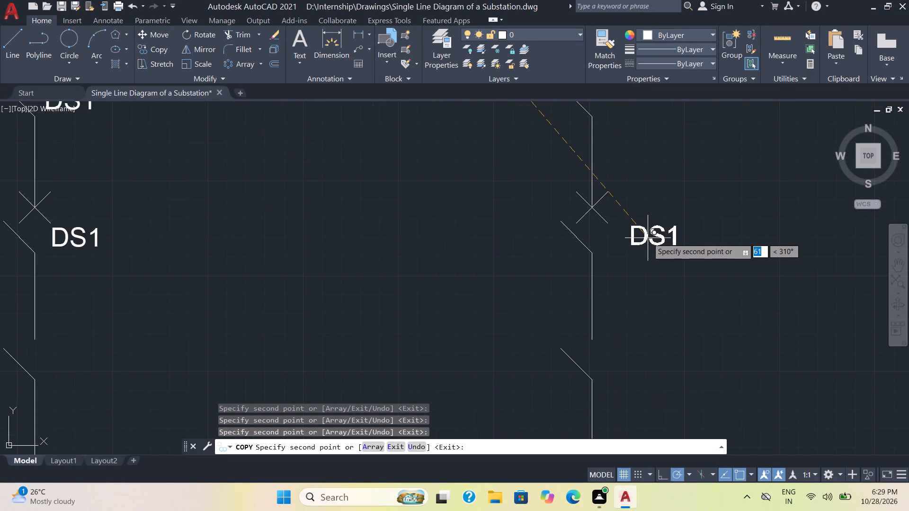
{"action": "left_click", "coordinate": [630, 242]}
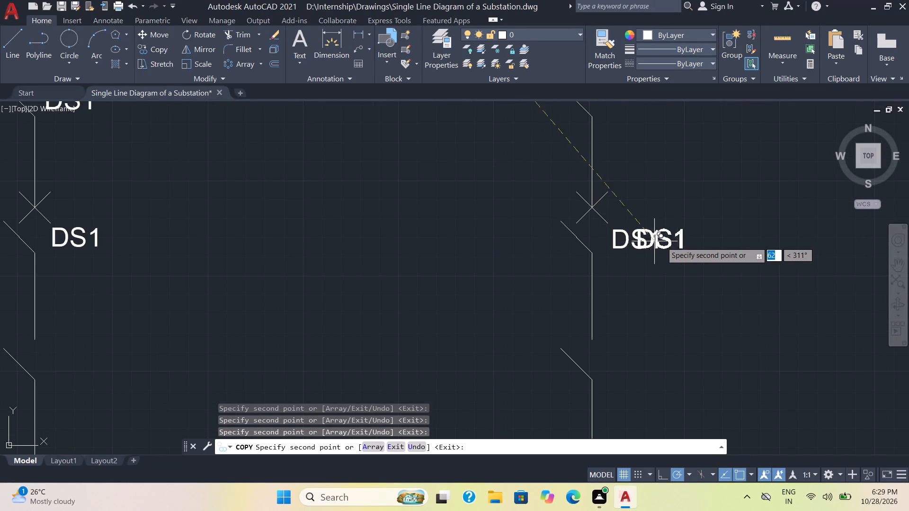
{"action": "scroll", "coordinate": [662, 242], "scroll_direction": "down", "scroll_amount": 3}
{"action": "scroll", "coordinate": [661, 230], "scroll_direction": "up", "scroll_amount": 3}
{"action": "middle_click_drag", "start_coordinate": [659, 234], "coordinate": [650, 303]}
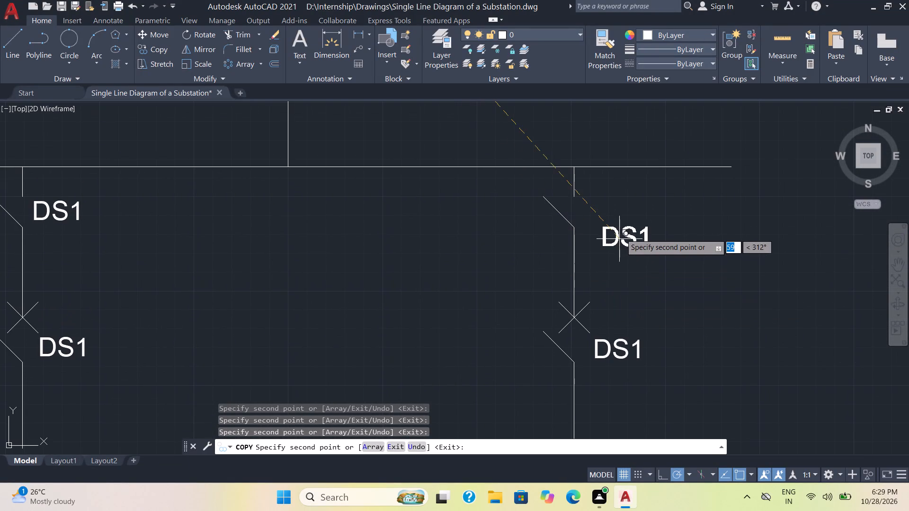
{"action": "left_click", "coordinate": [606, 216]}
Copy the DS1 label just above the lower busbar near its right end, and finish copying.
{"action": "scroll", "coordinate": [647, 226], "scroll_direction": "down", "scroll_amount": 3}
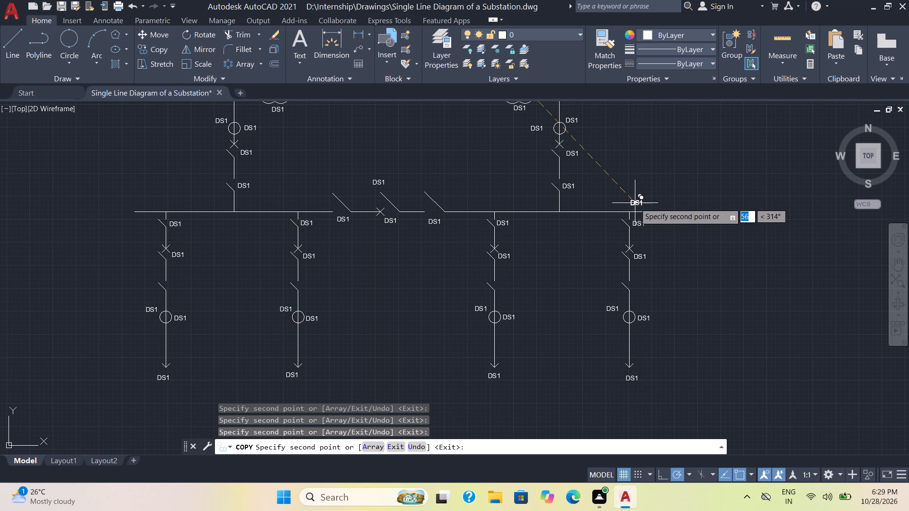
{"action": "scroll", "coordinate": [655, 206], "scroll_direction": "up", "scroll_amount": 2}
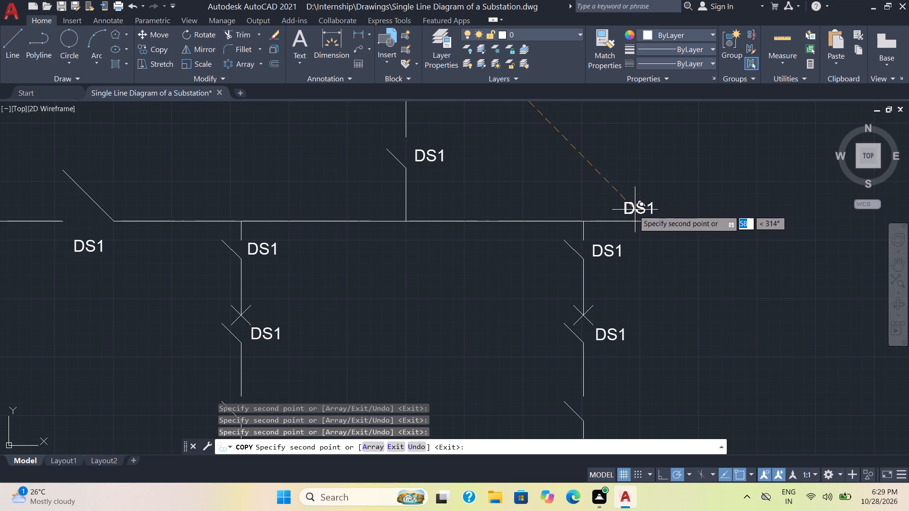
{"action": "left_click", "coordinate": [602, 211]}
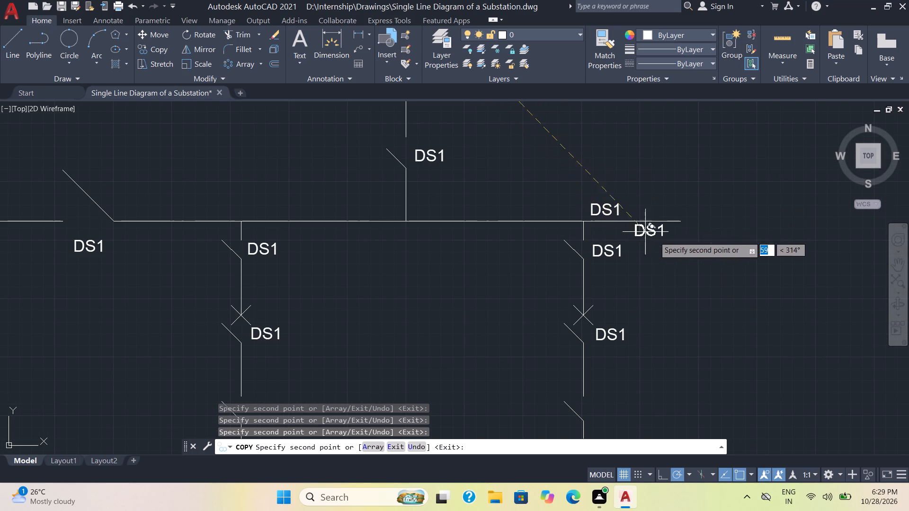
{"action": "scroll", "coordinate": [669, 257], "scroll_direction": "down", "scroll_amount": 3}
{"action": "scroll", "coordinate": [673, 304], "scroll_direction": "down", "scroll_amount": 2}
{"action": "scroll", "coordinate": [691, 327], "scroll_direction": "up", "scroll_amount": 3}
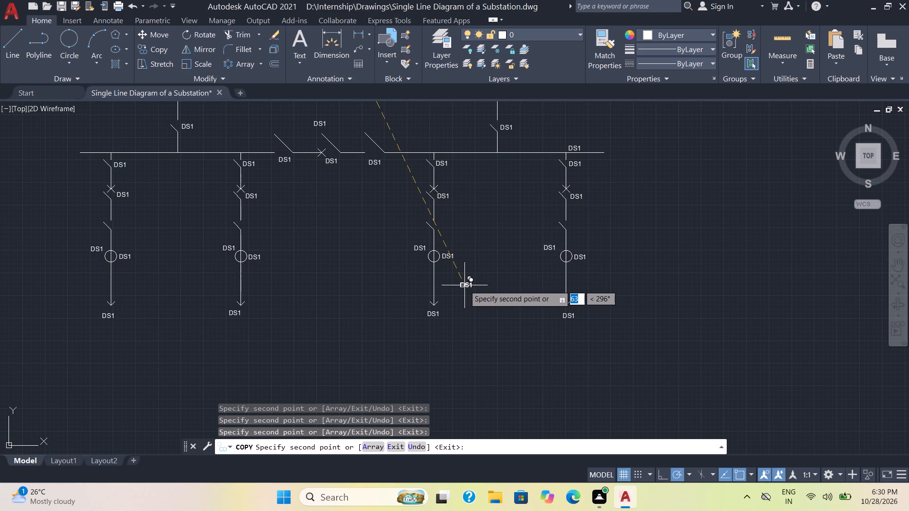
{"action": "key", "text": "Escape"}
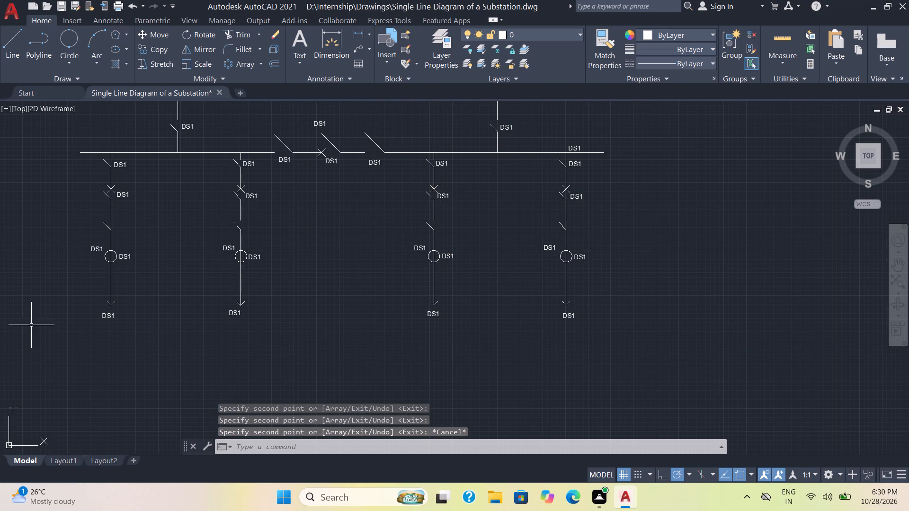
Delete the slanted lower switch blade above the circle in all four outgoing feeders.
{"action": "left_click", "coordinate": [106, 226]}
{"action": "left_click", "coordinate": [238, 228]}
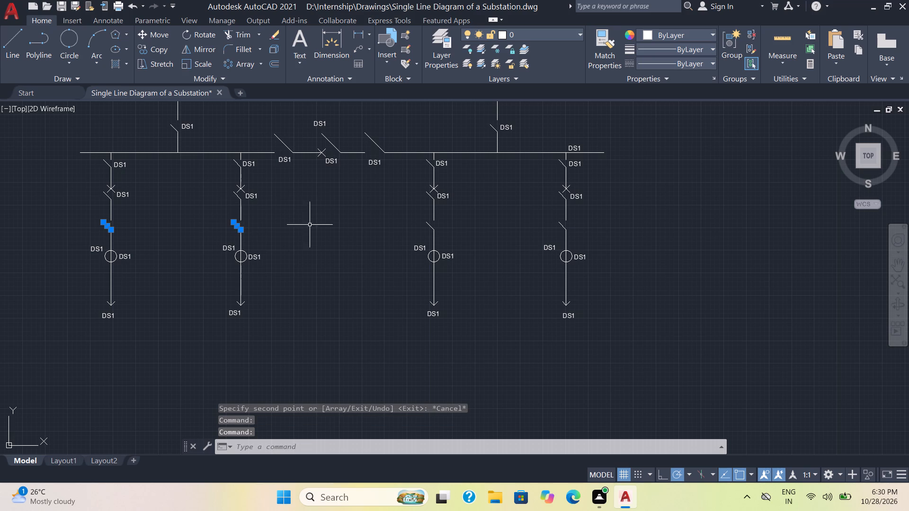
{"action": "left_click", "coordinate": [429, 227]}
{"action": "left_click", "coordinate": [562, 226]}
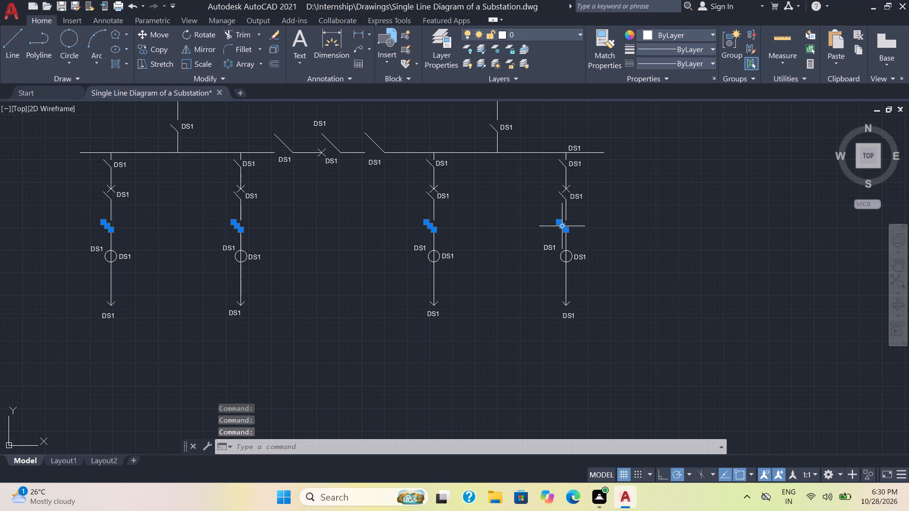
{"action": "key", "text": "Delete"}
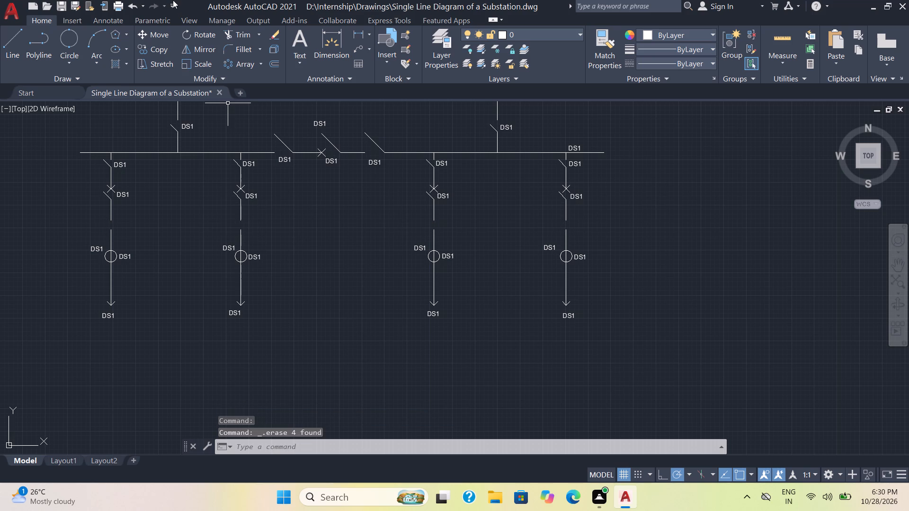
Extend the line below the breaker down to the circle in each of the four outgoing feeders, closing the gaps.
{"action": "left_click", "coordinate": [245, 38]}
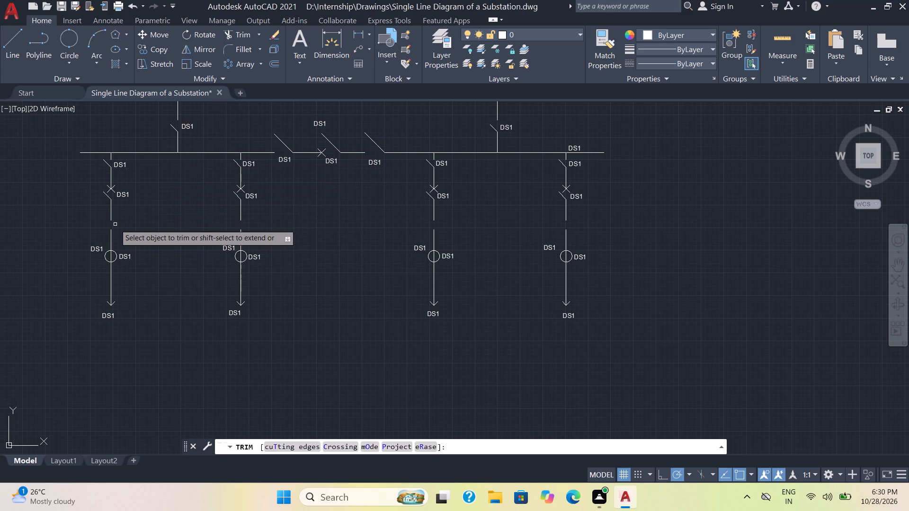
{"action": "left_click", "coordinate": [112, 212], "text": "shift"}
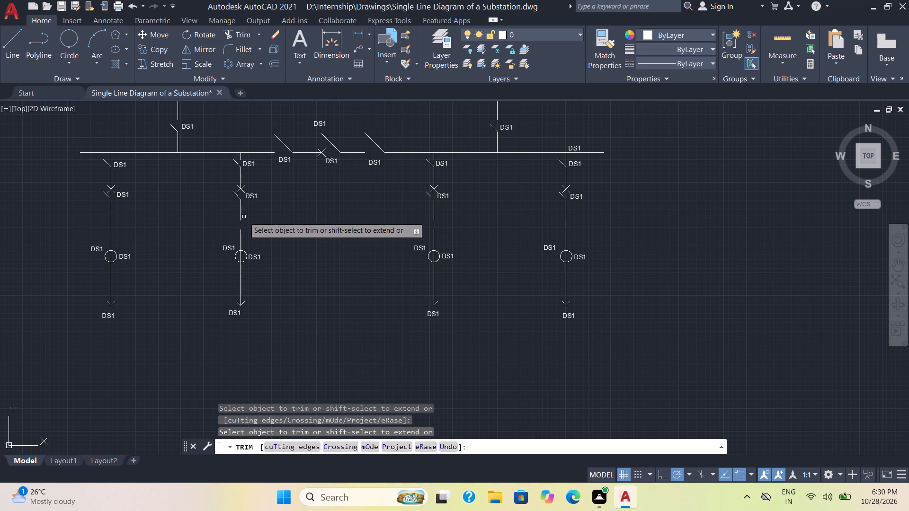
{"action": "left_click", "coordinate": [239, 213], "text": "shift"}
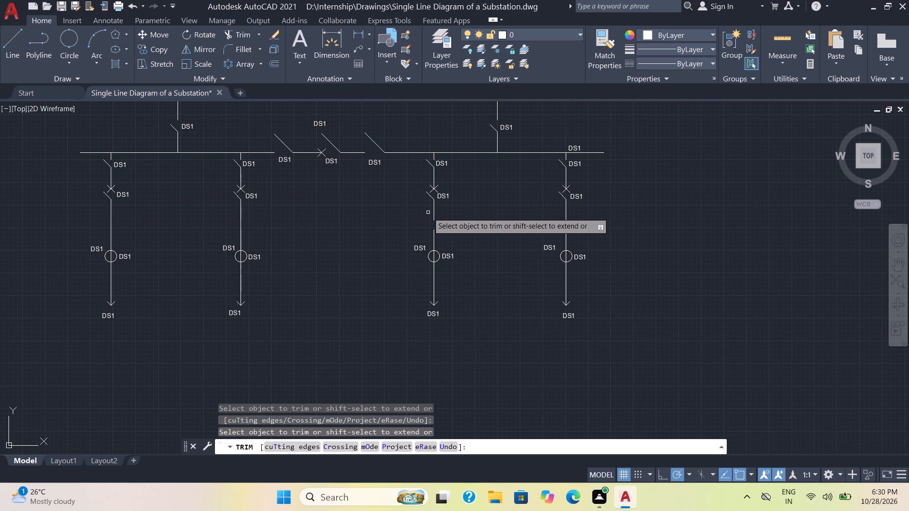
{"action": "left_click", "coordinate": [433, 213], "text": "shift"}
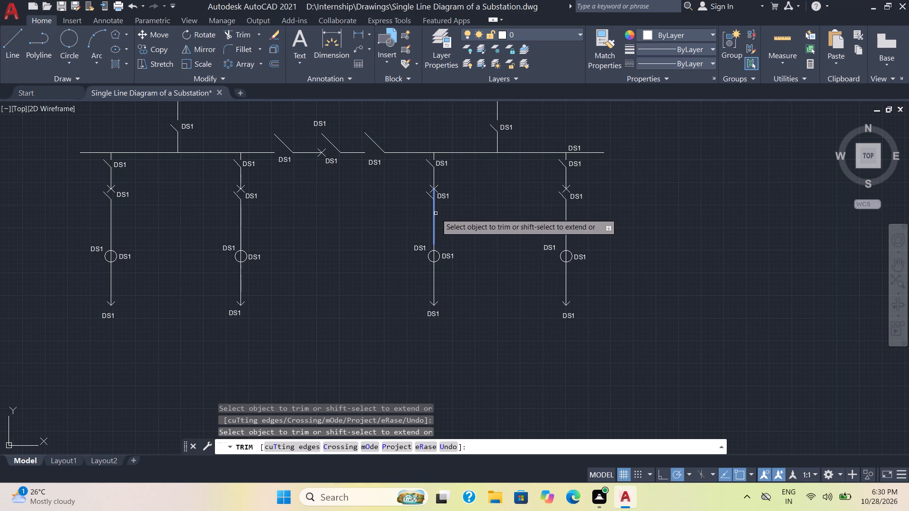
{"action": "left_click", "coordinate": [566, 214], "text": "shift"}
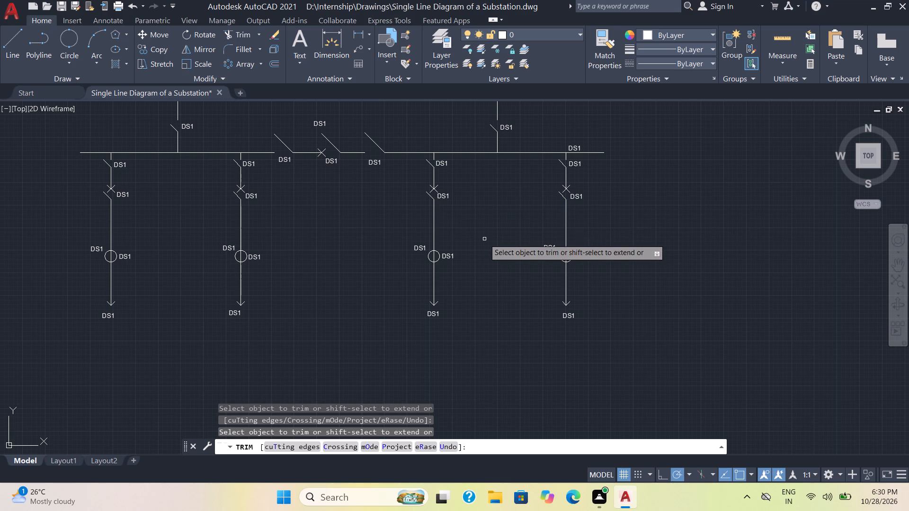
{"action": "key", "text": "Escape"}
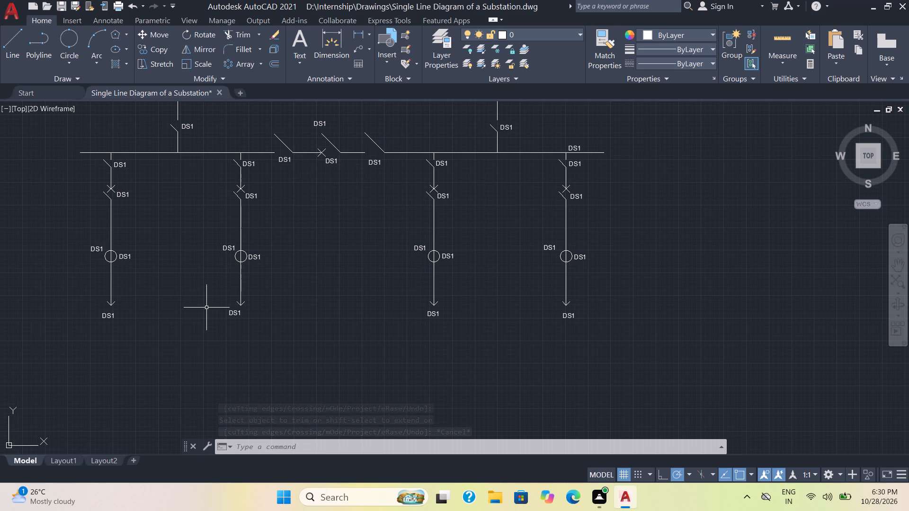
Replace the DS1 label above the first incoming feeder's arrow with "Tx. Line 1".
{"action": "scroll", "coordinate": [391, 153], "scroll_direction": "down", "scroll_amount": 2}
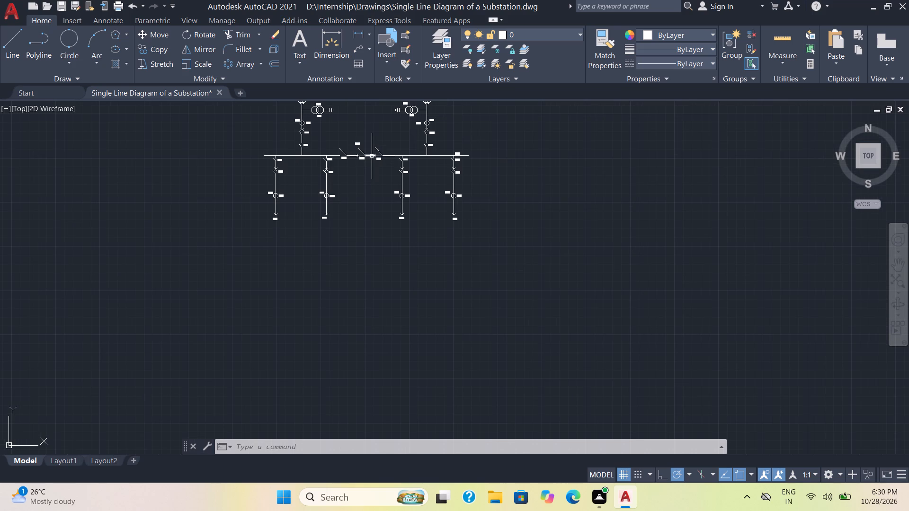
{"action": "scroll", "coordinate": [377, 139], "scroll_direction": "up", "scroll_amount": 1}
{"action": "middle_click_drag", "start_coordinate": [377, 139], "coordinate": [419, 510]}
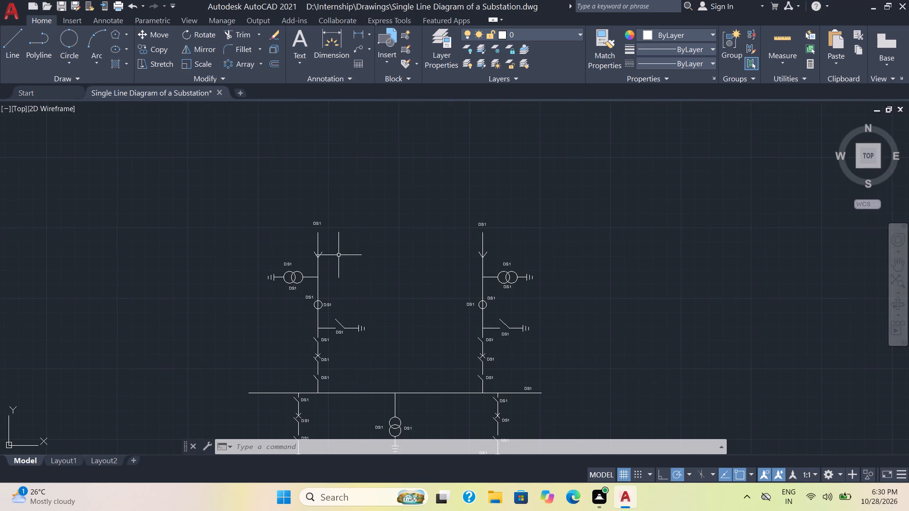
{"action": "scroll", "coordinate": [339, 253], "scroll_direction": "up", "scroll_amount": 2}
{"action": "double_click", "coordinate": [281, 178]}
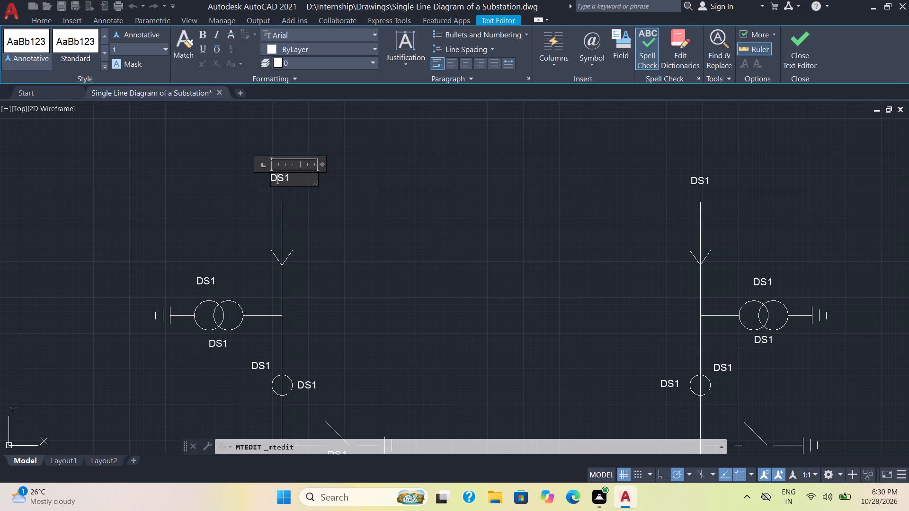
{"action": "left_click_drag", "start_coordinate": [295, 178], "coordinate": [254, 177]}
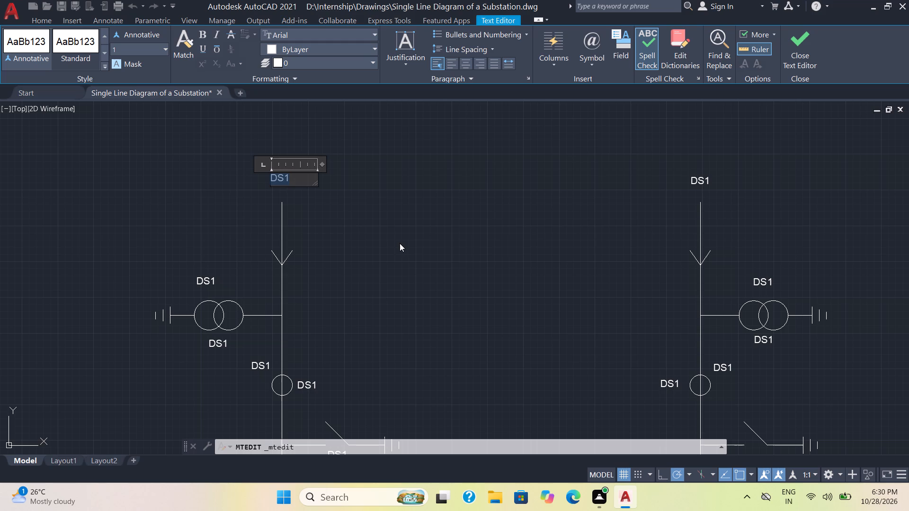
{"action": "key", "text": "t"}
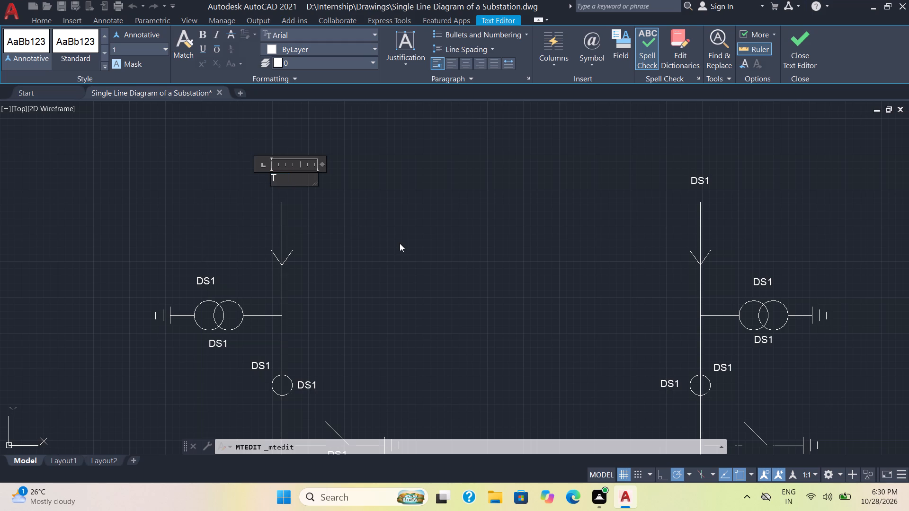
{"action": "key", "text": "shift+x"}
{"action": "key", "text": "period"}
{"action": "key", "text": "space"}
{"action": "type", "text": "lI"}
{"action": "key", "text": "BackSpace"}
{"action": "key", "text": "BackSpace"}
{"action": "type", "text": "Lin"}
{"action": "key", "text": "shift+e"}
{"action": "key", "text": "space"}
{"action": "type", "text": "1"}
{"action": "left_click", "coordinate": [371, 185]}
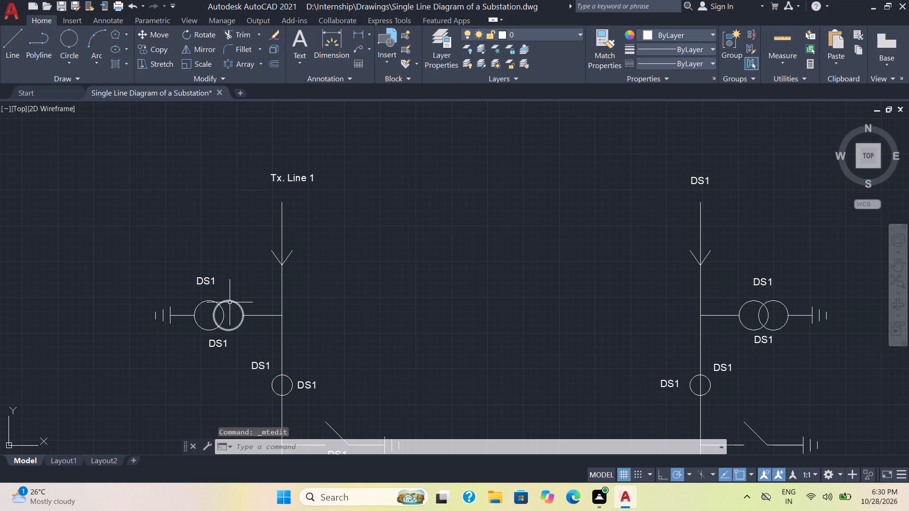
Relabel the first incoming feeder's voltage transformer, with 2300.115 above its circles and VT1 below them.
{"action": "double_click", "coordinate": [206, 282]}
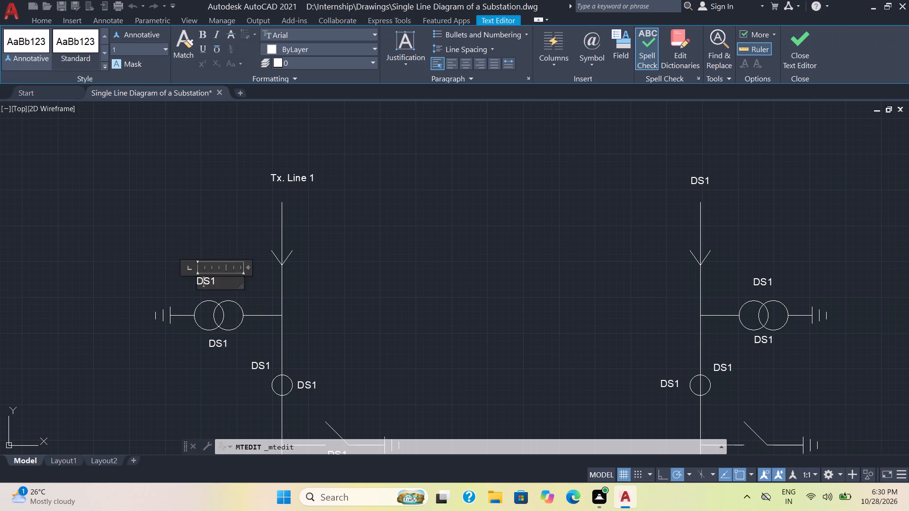
{"action": "left_click_drag", "start_coordinate": [218, 282], "coordinate": [187, 279]}
{"action": "type", "text": "2300"}
{"action": "type", "text": ".115"}
{"action": "double_click", "coordinate": [224, 344]}
{"action": "left_click", "coordinate": [224, 343]}
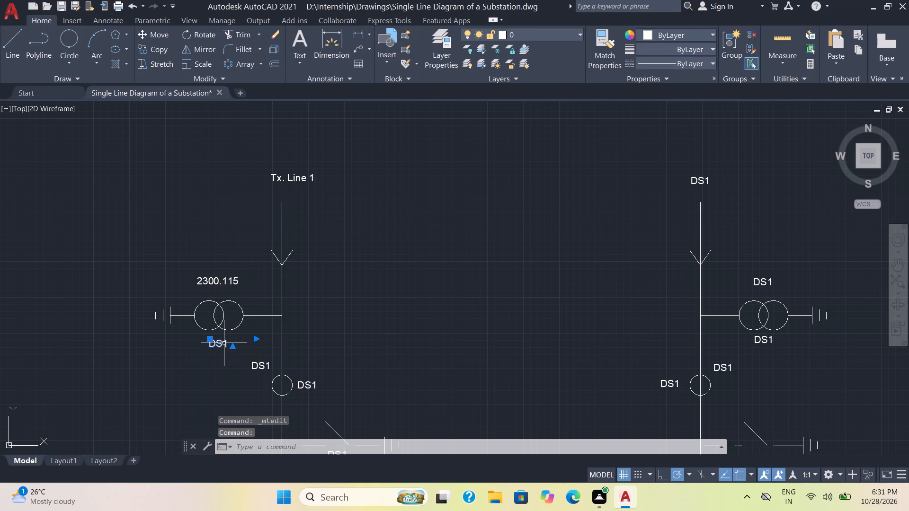
{"action": "double_click", "coordinate": [226, 344]}
{"action": "left_click_drag", "start_coordinate": [232, 346], "coordinate": [228, 343]}
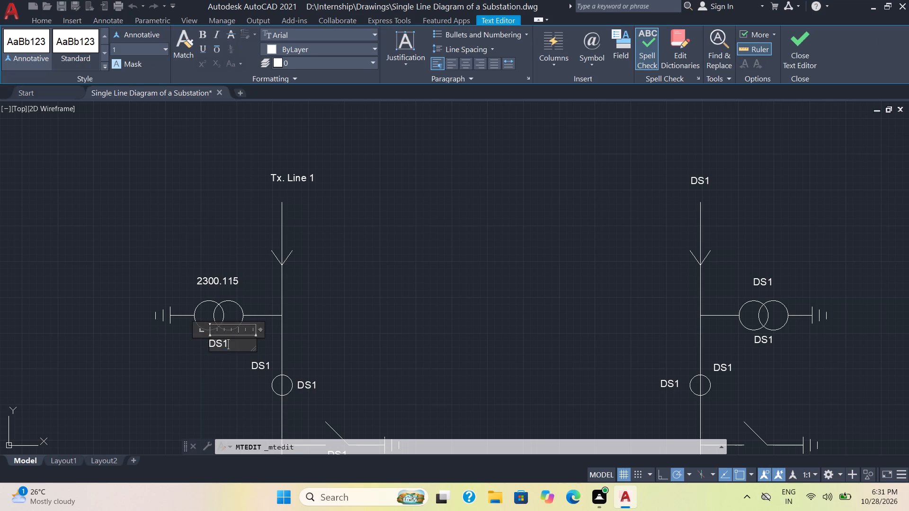
{"action": "left_click_drag", "start_coordinate": [228, 343], "coordinate": [186, 338]}
{"action": "type", "text": "VT1"}
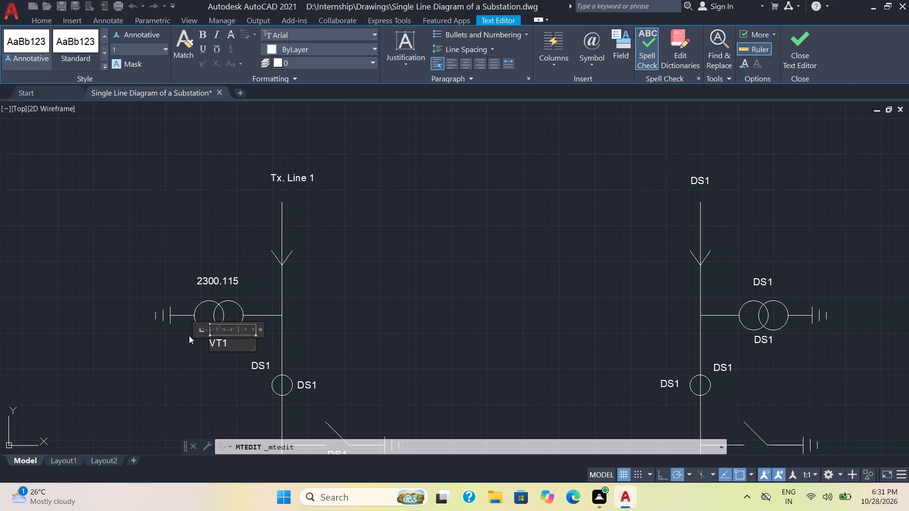
Relabel the first incoming feeder's current transformer circle as CT1, with the ratio 600/5 beside it.
{"action": "double_click", "coordinate": [263, 367]}
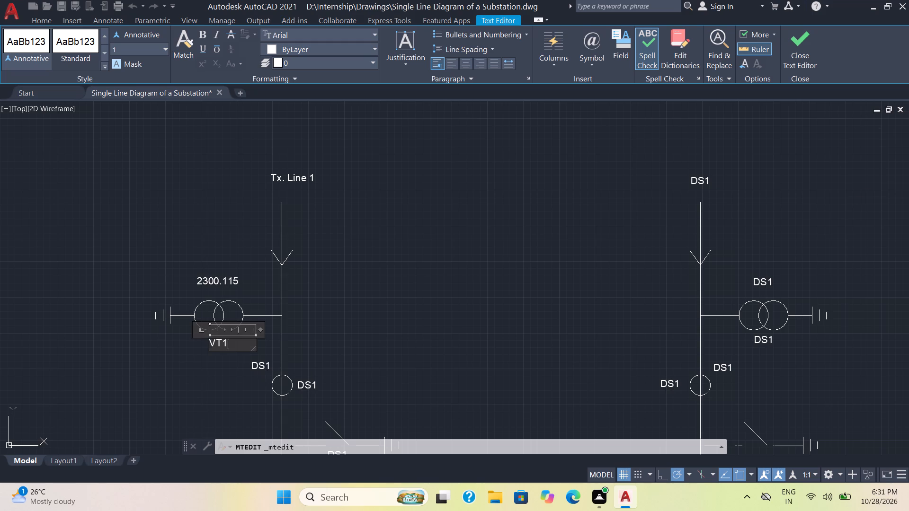
{"action": "left_click", "coordinate": [267, 367]}
{"action": "left_click", "coordinate": [267, 367]}
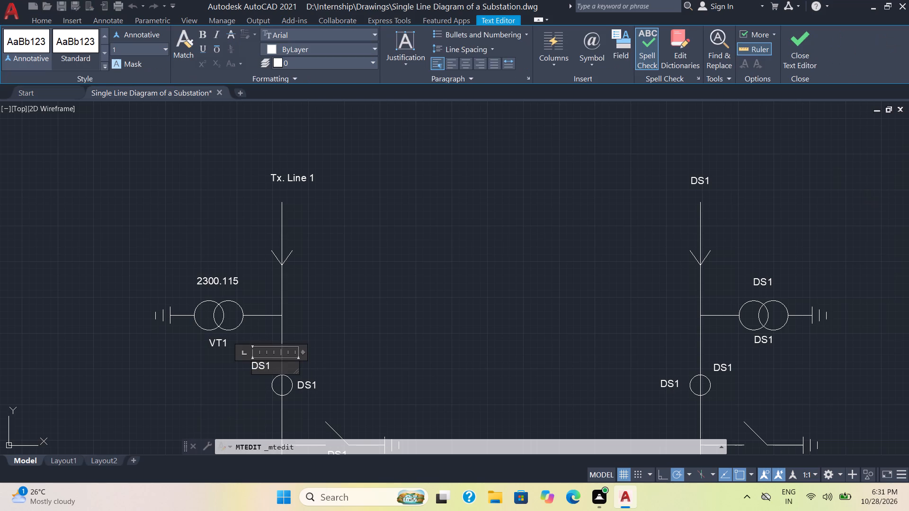
{"action": "left_click_drag", "start_coordinate": [274, 369], "coordinate": [231, 367]}
{"action": "type", "text": "CT1"}
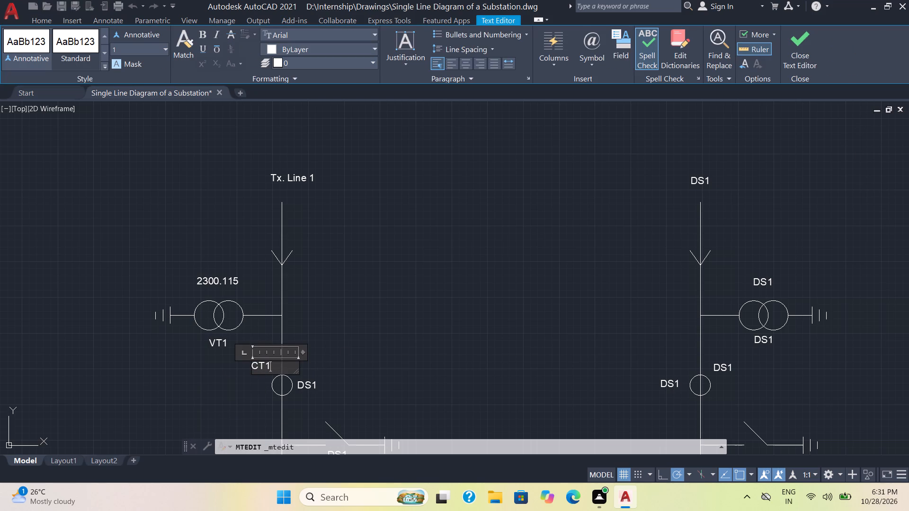
{"action": "left_click", "coordinate": [341, 350]}
{"action": "double_click", "coordinate": [309, 387]}
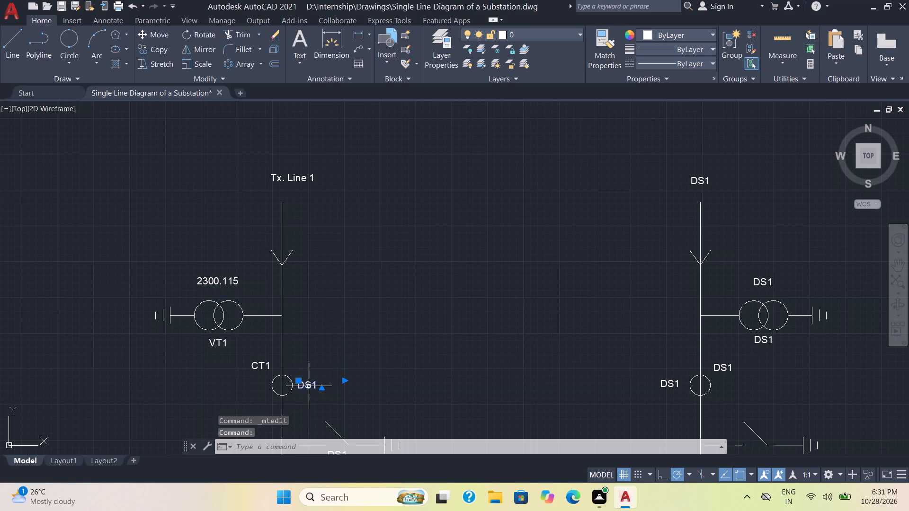
{"action": "left_click_drag", "start_coordinate": [320, 383], "coordinate": [291, 383]}
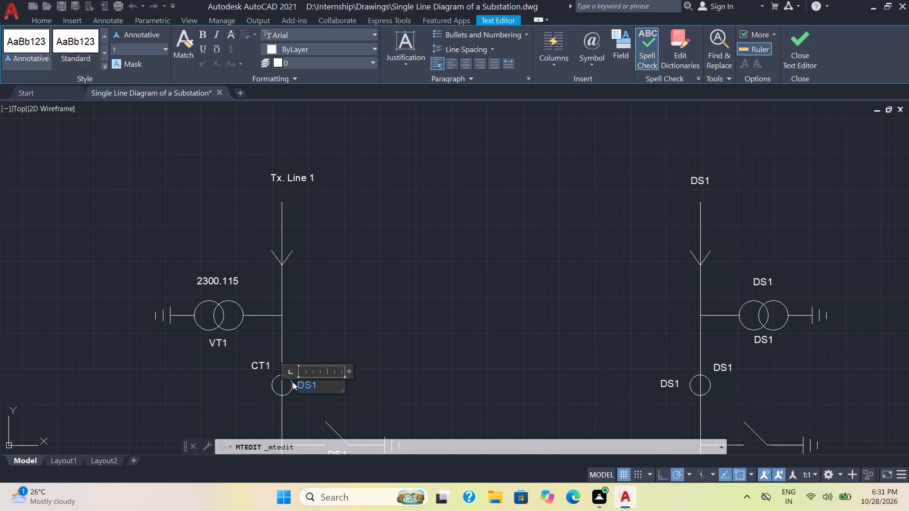
{"action": "key", "text": "6"}
{"action": "type", "text": "00"}
{"action": "type", "text": "/5"}
Change the DS1 label under the first incoming feeder's earthing switch to ES1.
{"action": "scroll", "coordinate": [411, 375], "scroll_direction": "down", "scroll_amount": 1}
{"action": "middle_click_drag", "start_coordinate": [405, 400], "coordinate": [404, 401]}
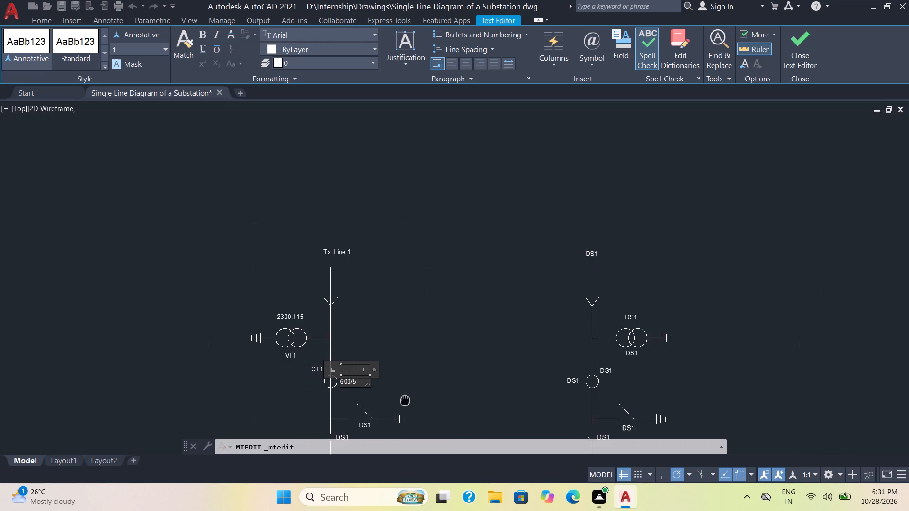
{"action": "middle_click_drag", "start_coordinate": [404, 401], "coordinate": [325, 264]}
{"action": "scroll", "coordinate": [318, 269], "scroll_direction": "up", "scroll_amount": 2}
{"action": "double_click", "coordinate": [232, 320]}
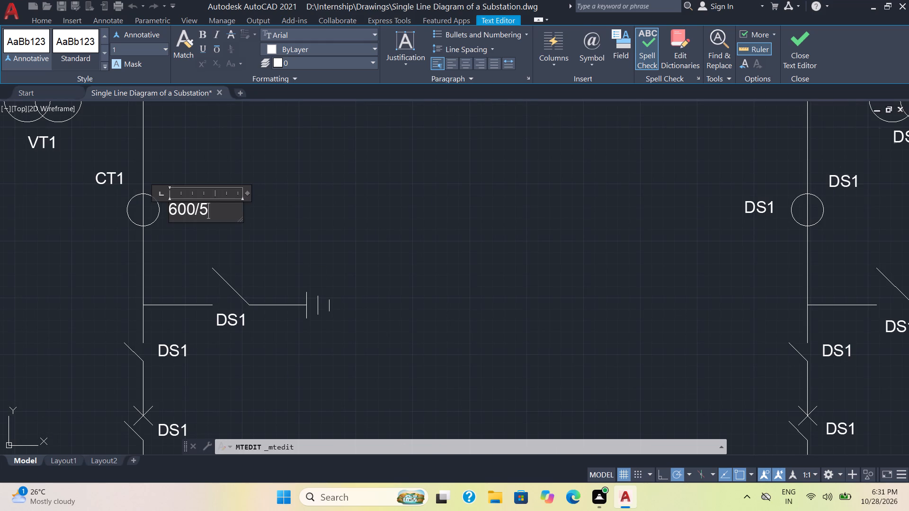
{"action": "double_click", "coordinate": [240, 324]}
{"action": "double_click", "coordinate": [245, 318]}
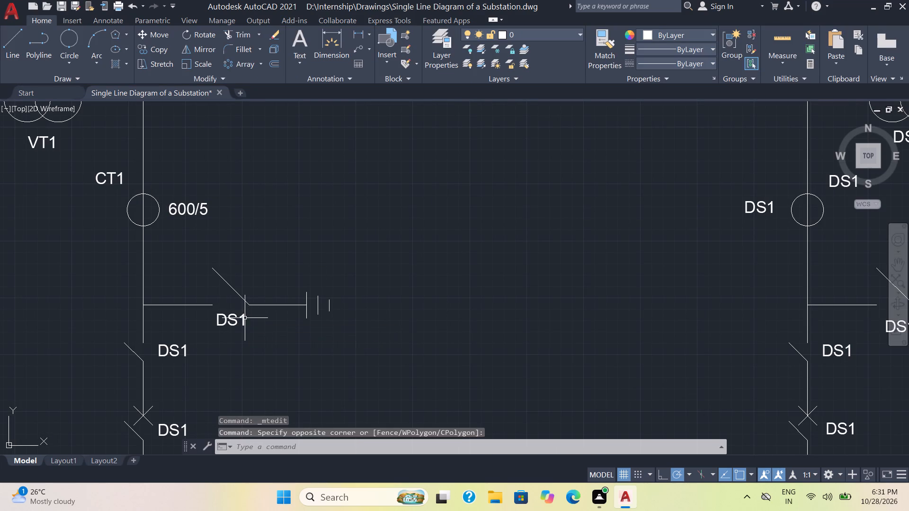
{"action": "left_click", "coordinate": [245, 317]}
{"action": "left_click", "coordinate": [245, 317]}
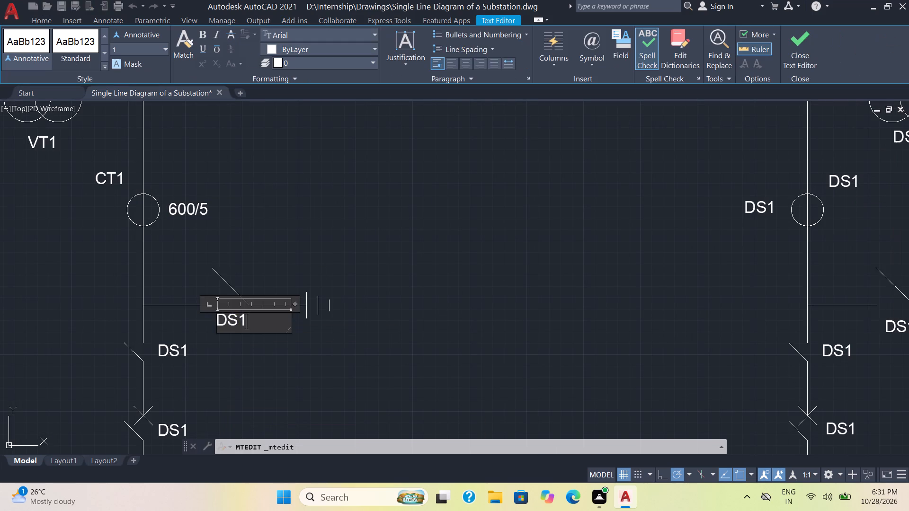
{"action": "left_click_drag", "start_coordinate": [246, 316], "coordinate": [199, 311]}
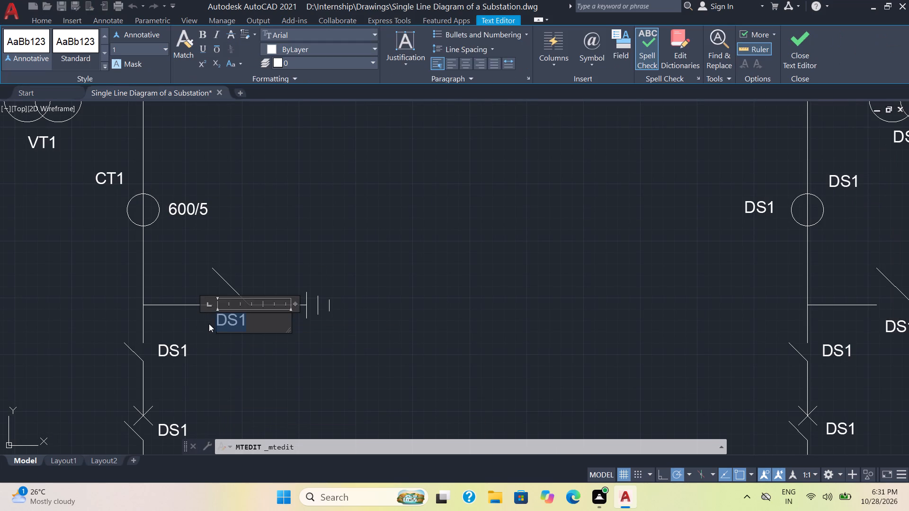
{"action": "type", "text": "ES1"}
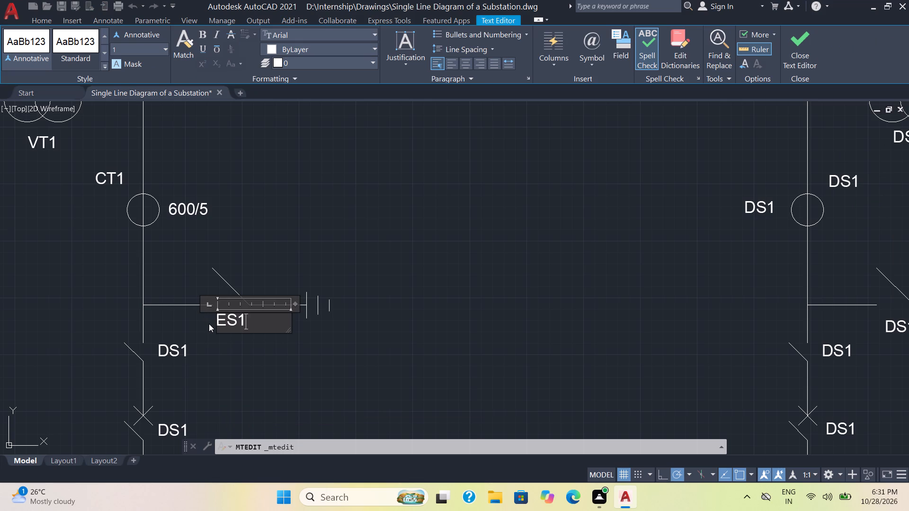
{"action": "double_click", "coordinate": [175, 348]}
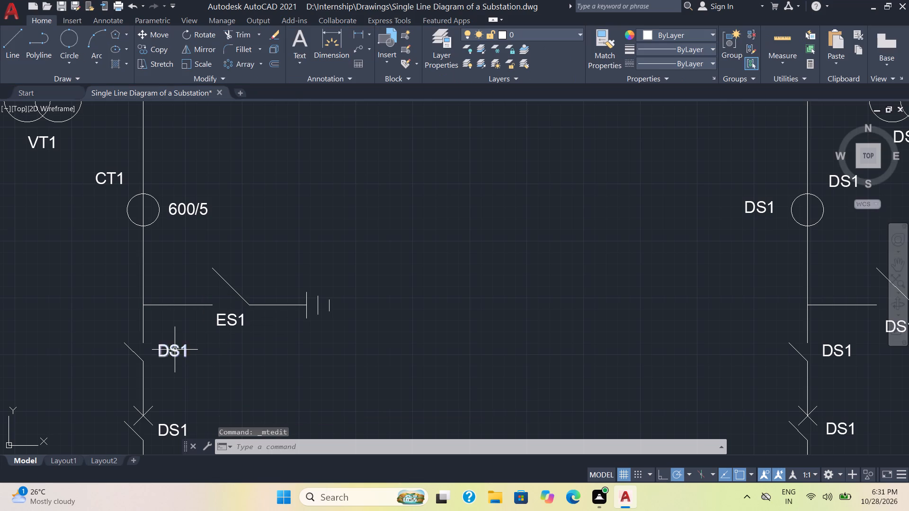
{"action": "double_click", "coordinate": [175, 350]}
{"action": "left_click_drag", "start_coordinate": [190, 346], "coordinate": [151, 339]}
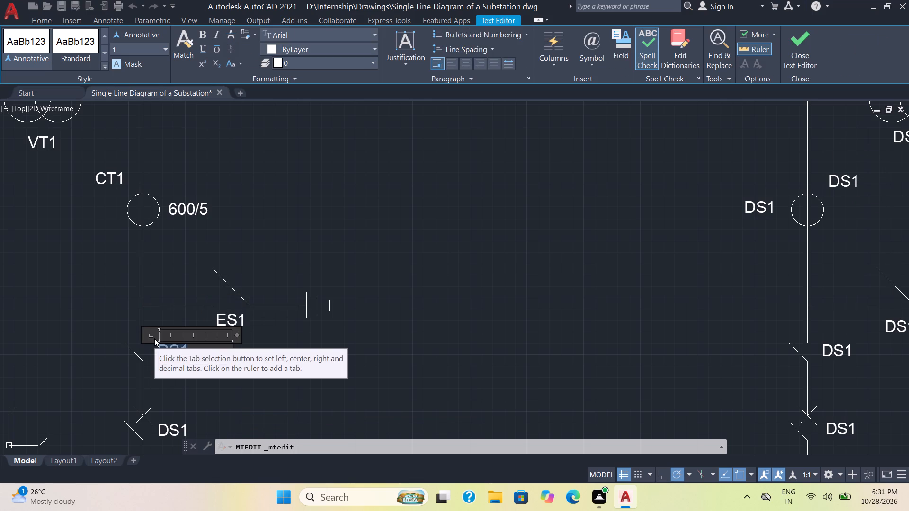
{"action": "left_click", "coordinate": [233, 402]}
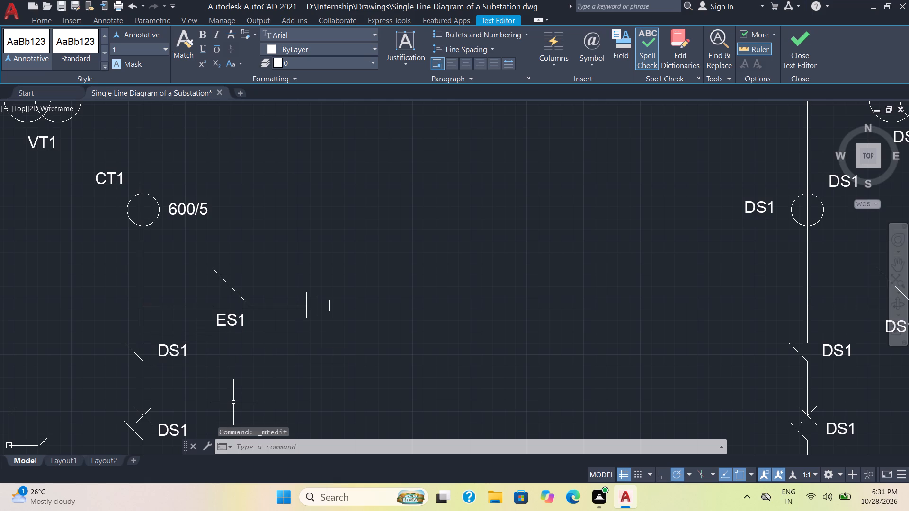
Change the DS1 label beside the first incoming feeder's circuit breaker to CB1.
{"action": "middle_click_drag", "start_coordinate": [233, 402], "coordinate": [275, 279]}
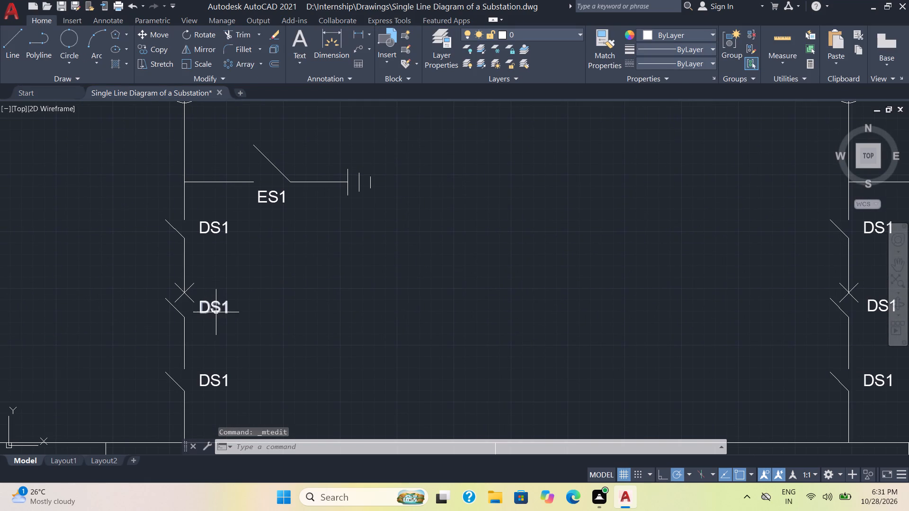
{"action": "double_click", "coordinate": [216, 312]}
{"action": "left_click_drag", "start_coordinate": [233, 310], "coordinate": [187, 308]}
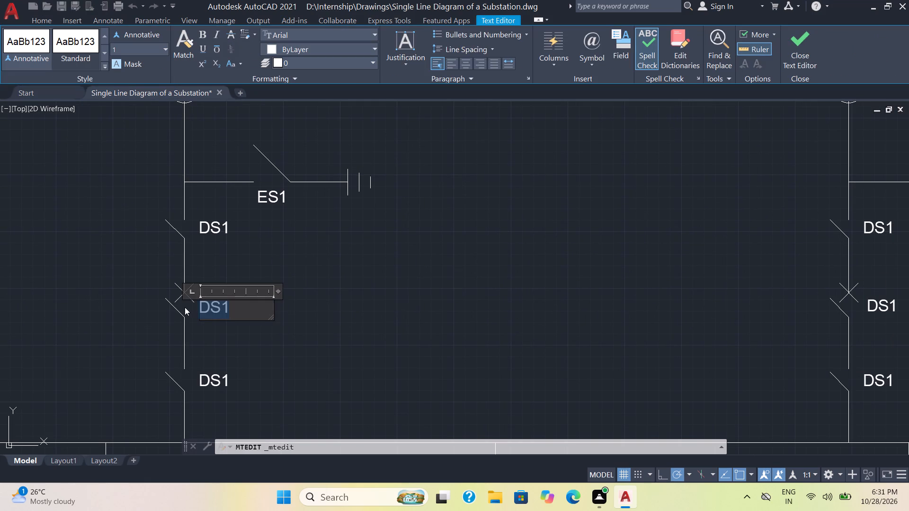
{"action": "key", "text": "c"}
{"action": "type", "text": "B1"}
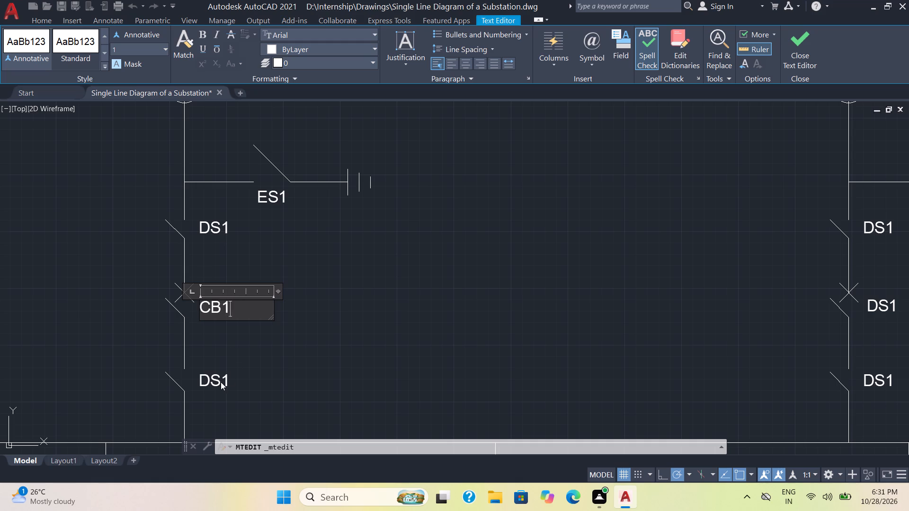
Change the label beside the first incoming feeder's lower disconnector, just above the busbar, to DS2.
{"action": "double_click", "coordinate": [220, 382]}
{"action": "double_click", "coordinate": [217, 382]}
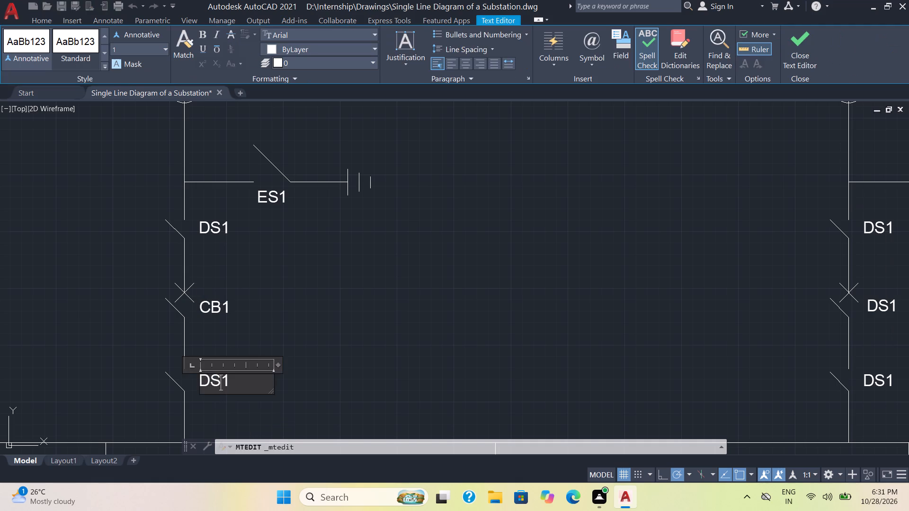
{"action": "left_click_drag", "start_coordinate": [229, 383], "coordinate": [185, 381]}
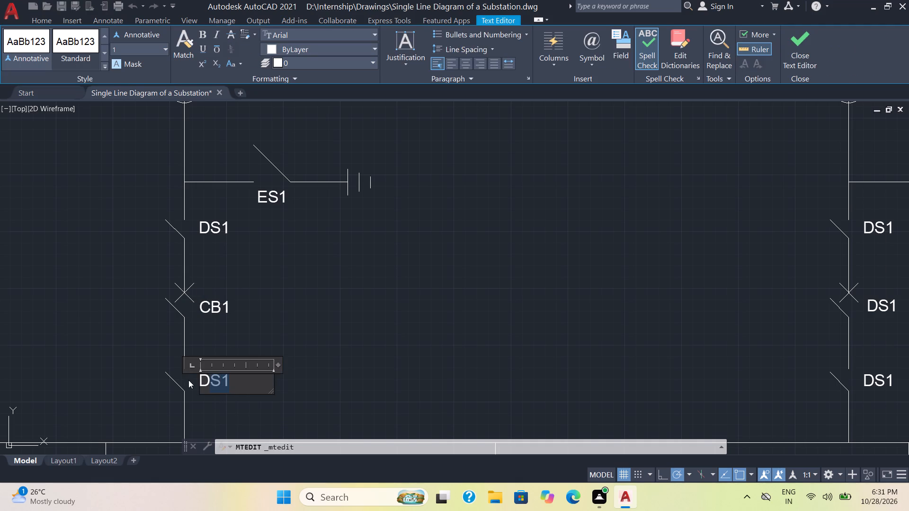
{"action": "type", "text": "DS2"}
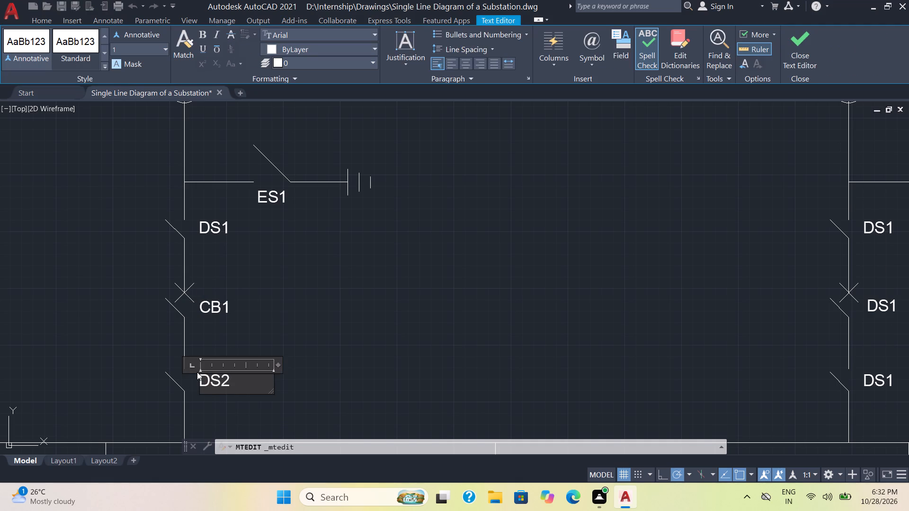
{"action": "left_click", "coordinate": [356, 374]}
Change the DS1 label above the second incoming feeder's arrow to Tx. Line 2.
{"action": "scroll", "coordinate": [357, 374], "scroll_direction": "down", "scroll_amount": 3}
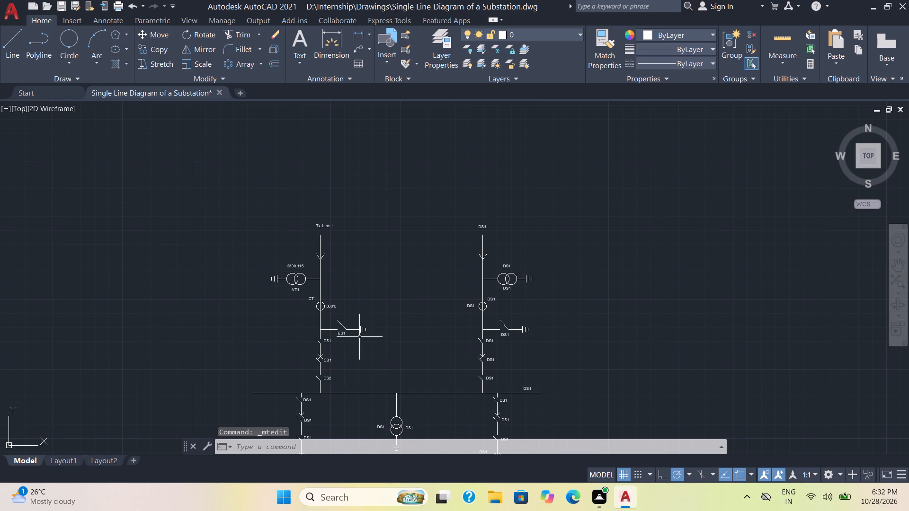
{"action": "scroll", "coordinate": [359, 337], "scroll_direction": "up", "scroll_amount": 2}
{"action": "scroll", "coordinate": [413, 359], "scroll_direction": "down", "scroll_amount": 1}
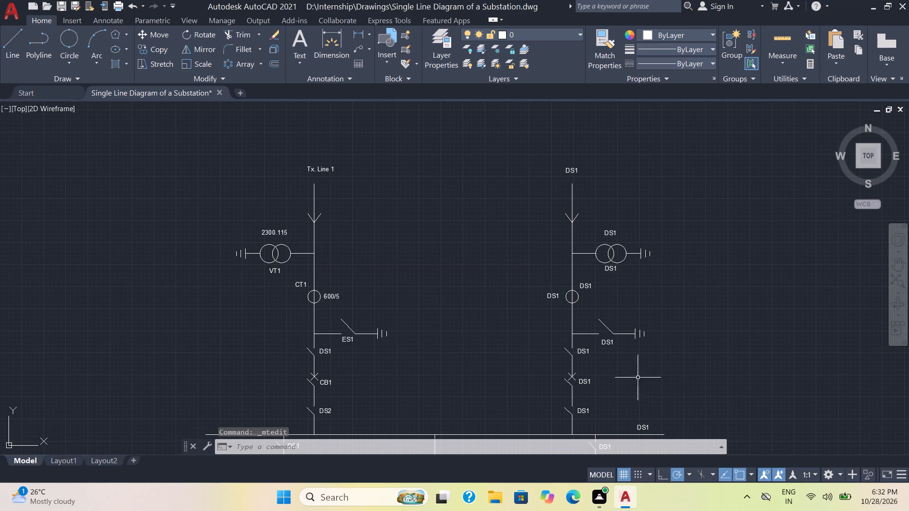
{"action": "middle_click_drag", "start_coordinate": [687, 377], "coordinate": [459, 362]}
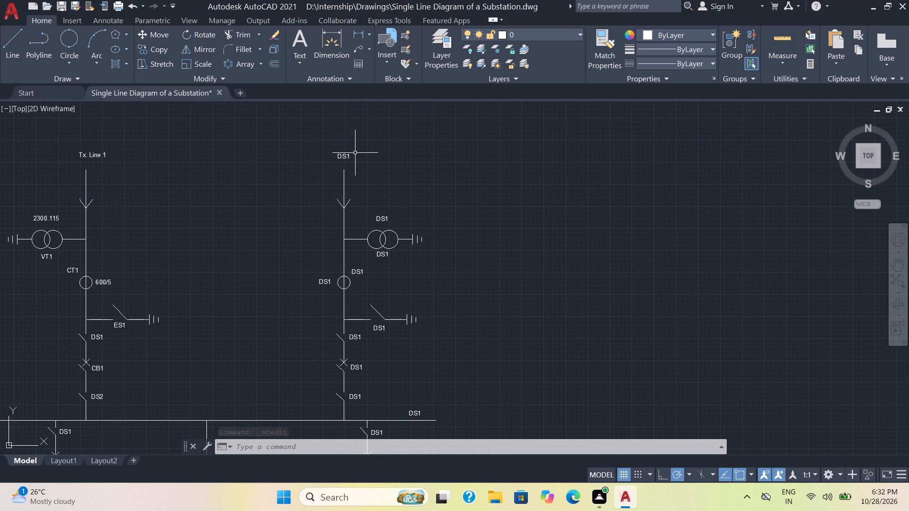
{"action": "double_click", "coordinate": [343, 154]}
{"action": "left_click_drag", "start_coordinate": [352, 158], "coordinate": [338, 157]}
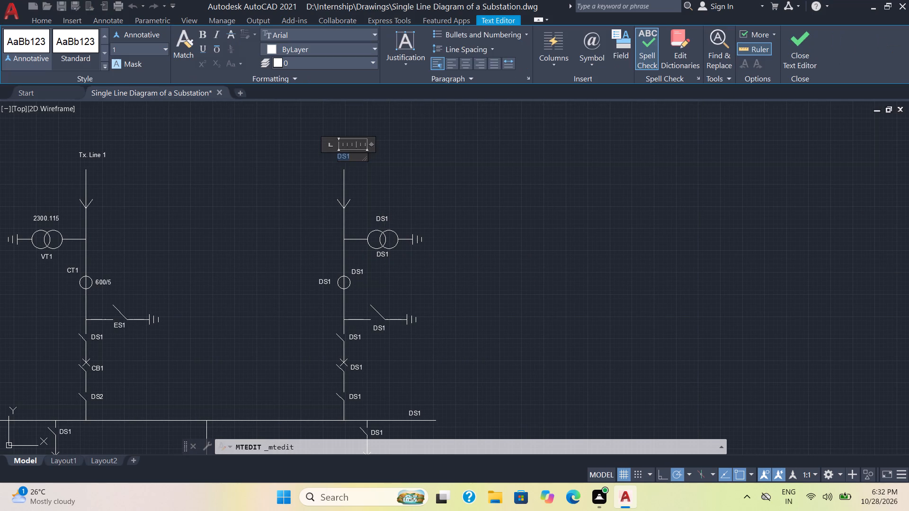
{"action": "left_click_drag", "start_coordinate": [338, 157], "coordinate": [317, 164]}
{"action": "key", "text": "t"}
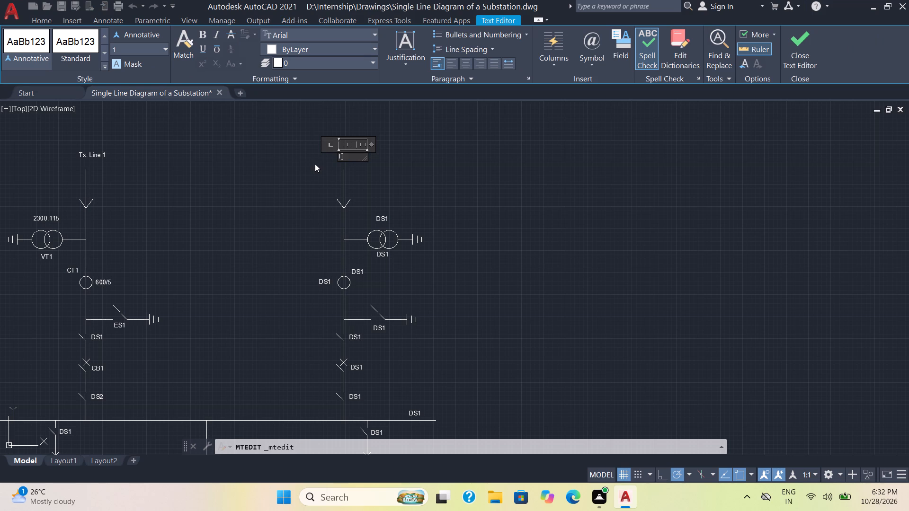
{"action": "key", "text": "shift+x"}
{"action": "type", "text": "."}
{"action": "key", "text": "space"}
{"action": "type", "text": "lI"}
{"action": "key", "text": "BackSpace"}
{"action": "key", "text": "BackSpace"}
{"action": "type", "text": "Li"}
{"action": "key", "text": "shift+n"}
{"action": "key", "text": "shift+e"}
{"action": "key", "text": "space"}
{"action": "type", "text": "2"}
Relabel the second incoming feeder's voltage transformer, with 2300.115 above its circles and VT2 below them.
{"action": "double_click", "coordinate": [384, 220]}
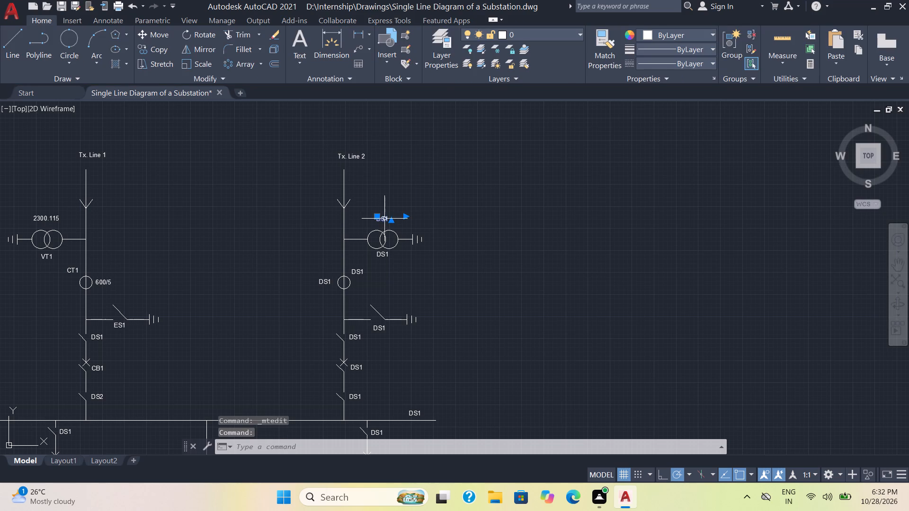
{"action": "double_click", "coordinate": [387, 220]}
{"action": "left_click_drag", "start_coordinate": [389, 220], "coordinate": [363, 217]}
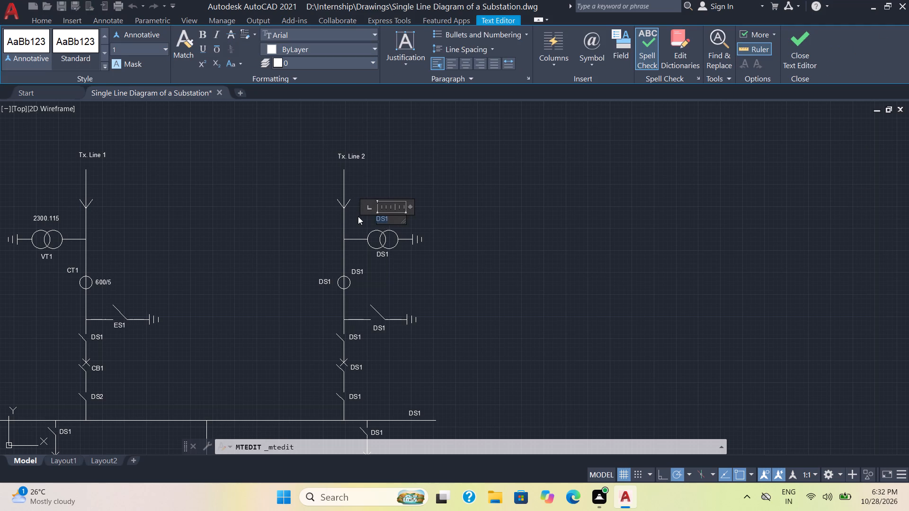
{"action": "type", "text": "23"}
{"action": "type", "text": "00"}
{"action": "type", "text": ".1"}
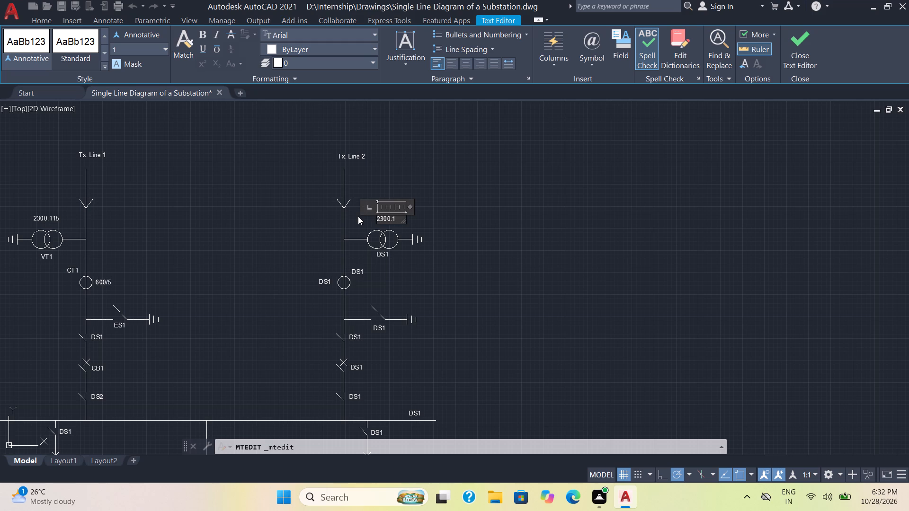
{"action": "type", "text": "15"}
{"action": "scroll", "coordinate": [393, 321], "scroll_direction": "up", "scroll_amount": 2}
{"action": "left_click", "coordinate": [409, 236]}
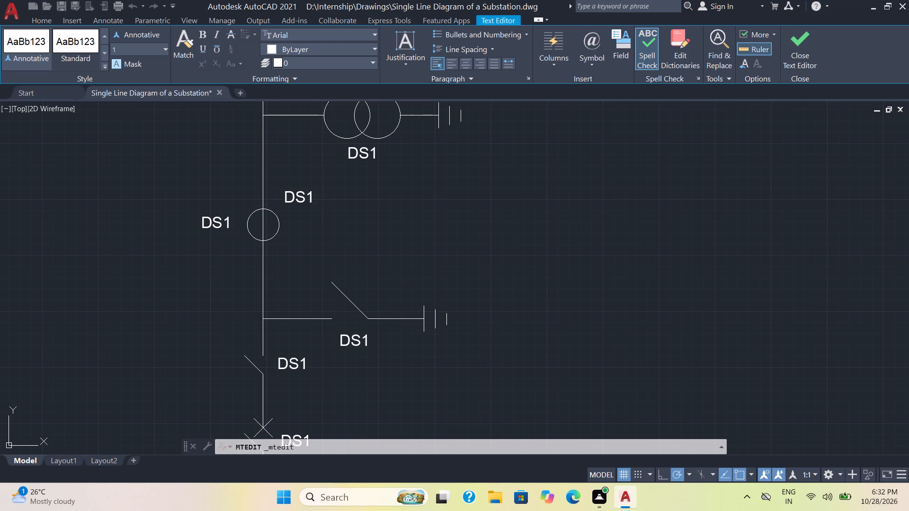
{"action": "double_click", "coordinate": [366, 153]}
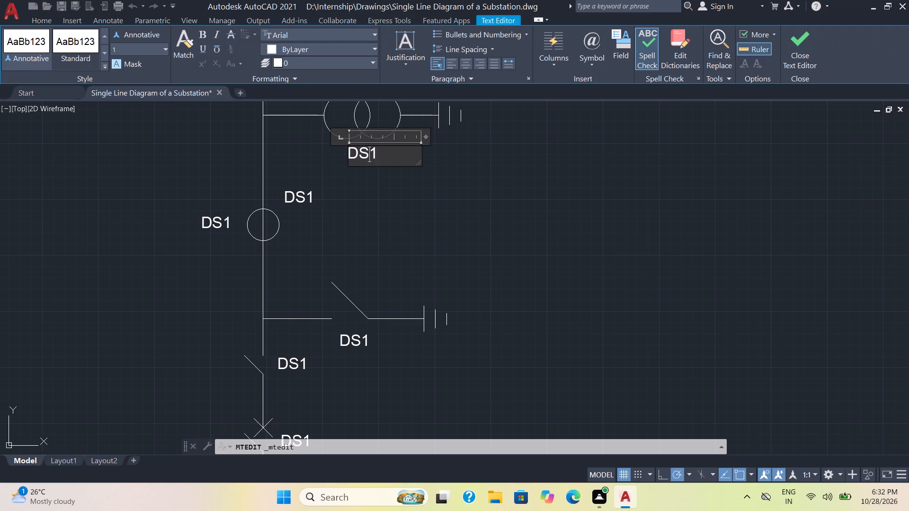
{"action": "left_click_drag", "start_coordinate": [388, 155], "coordinate": [321, 166]}
{"action": "type", "text": "VT2"}
Relabel the second incoming feeder's current transformer circle as CT2, with the ratio 600/5 on its other side.
{"action": "double_click", "coordinate": [299, 198]}
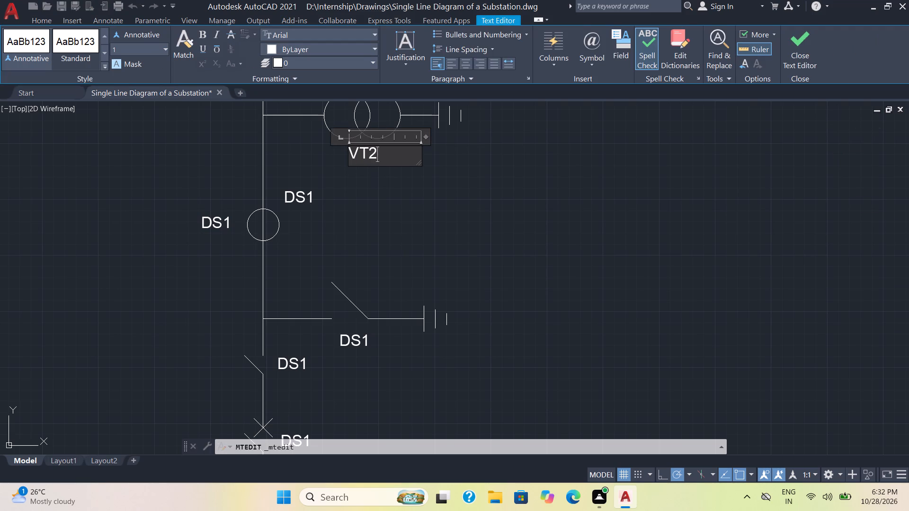
{"action": "double_click", "coordinate": [299, 196]}
{"action": "left_click_drag", "start_coordinate": [316, 197], "coordinate": [275, 194]}
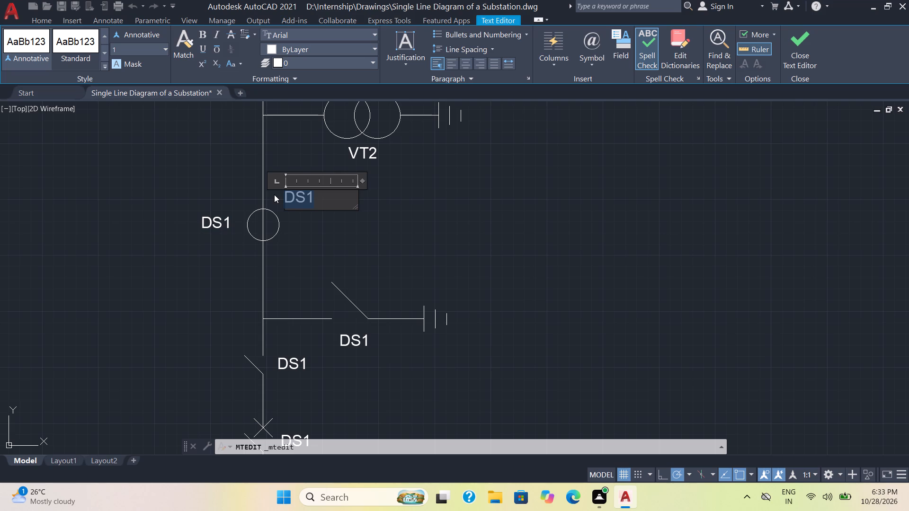
{"action": "type", "text": "CT"}
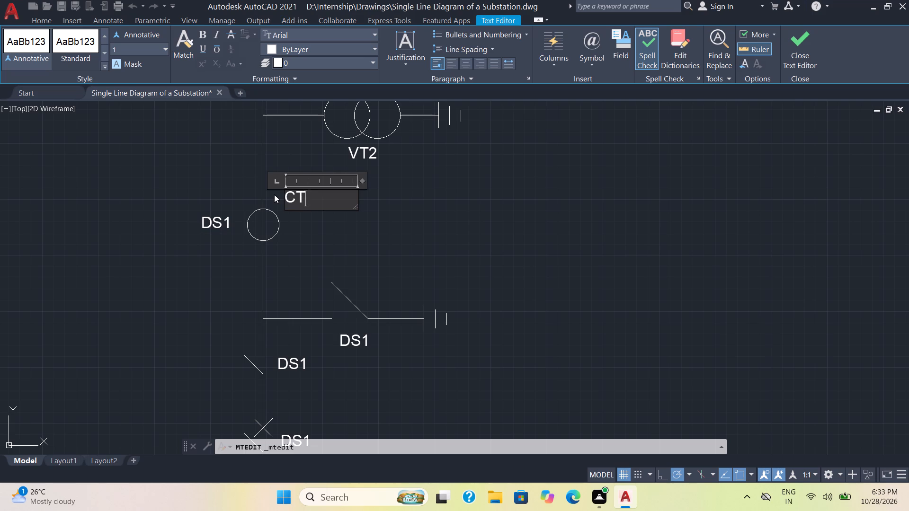
{"action": "key", "text": "2"}
{"action": "double_click", "coordinate": [217, 223]}
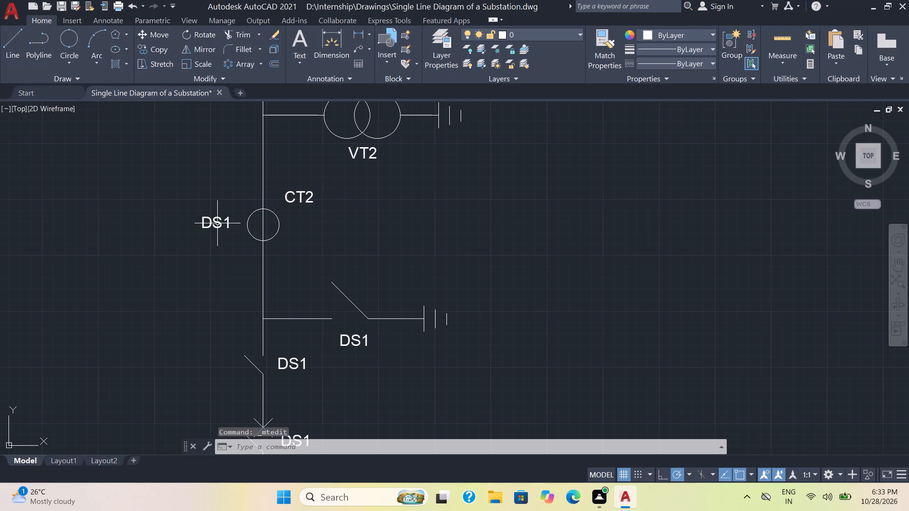
{"action": "double_click", "coordinate": [217, 223]}
{"action": "left_click", "coordinate": [228, 222]}
{"action": "left_click", "coordinate": [228, 222]}
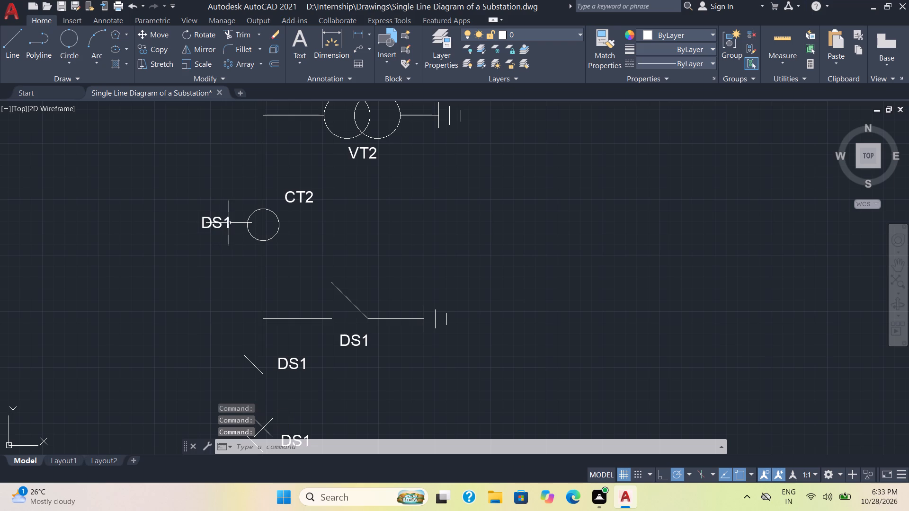
{"action": "double_click", "coordinate": [228, 221]}
{"action": "left_click_drag", "start_coordinate": [233, 222], "coordinate": [186, 229]}
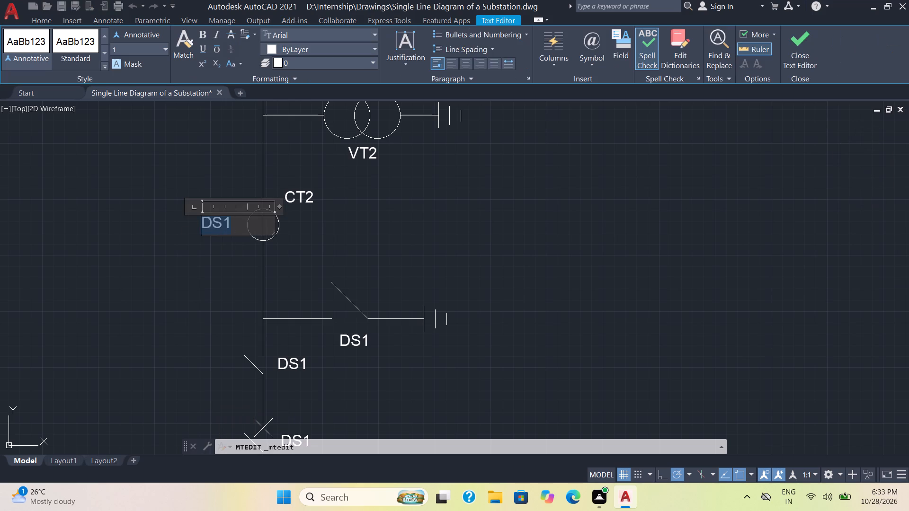
{"action": "left_click_drag", "start_coordinate": [186, 229], "coordinate": [185, 228]}
{"action": "type", "text": "600/5"}
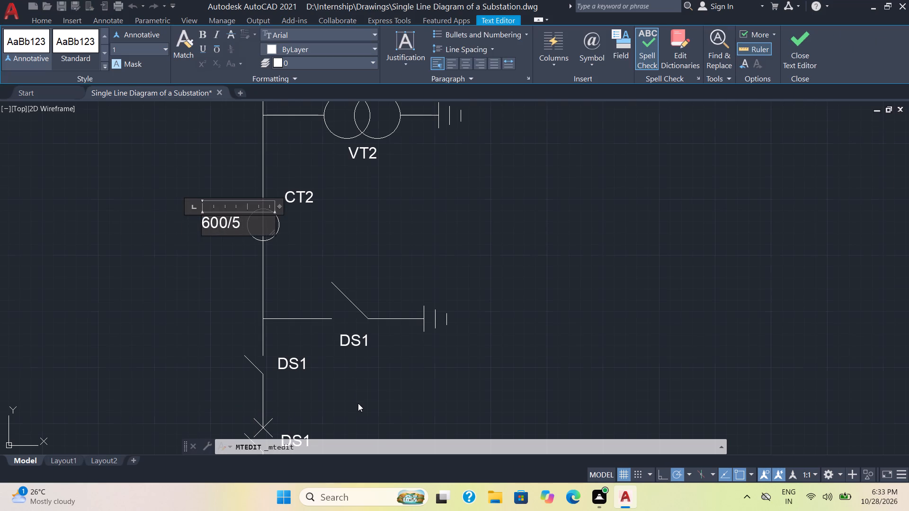
Change the DS1 label under the second incoming feeder's earthing switch to ES2.
{"action": "middle_click_drag", "start_coordinate": [358, 403], "coordinate": [363, 350]}
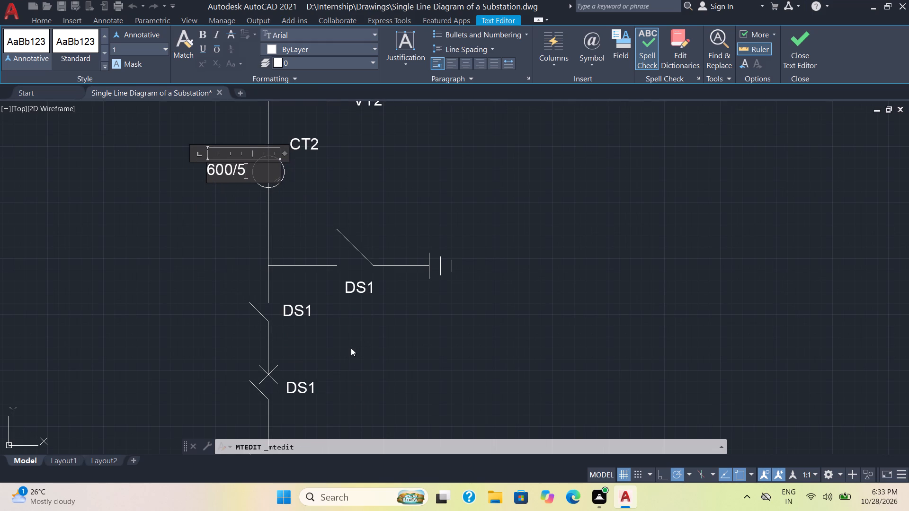
{"action": "double_click", "coordinate": [365, 288]}
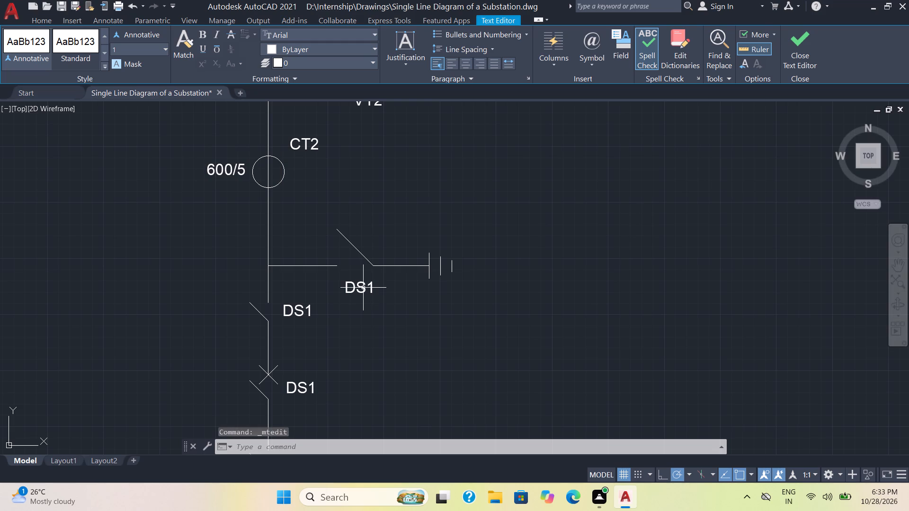
{"action": "double_click", "coordinate": [363, 288]}
{"action": "left_click_drag", "start_coordinate": [378, 290], "coordinate": [325, 284]}
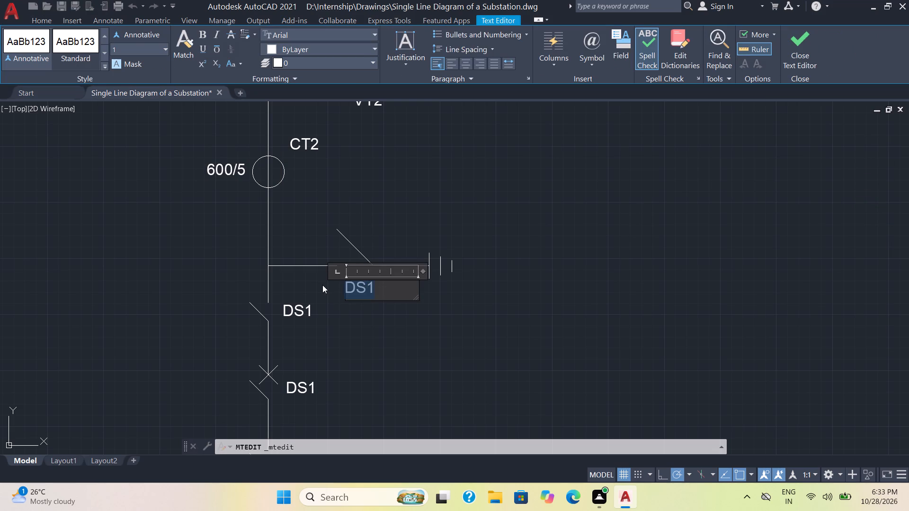
{"action": "type", "text": "ES2"}
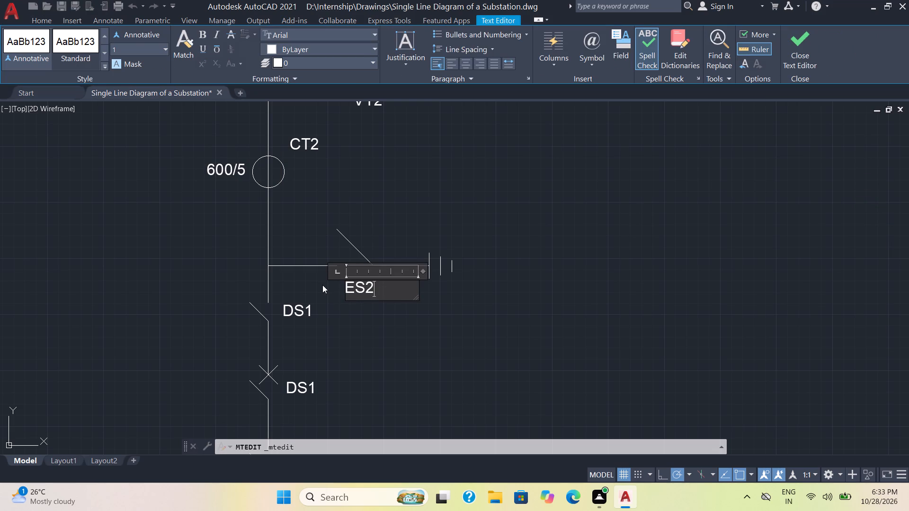
{"action": "left_click", "coordinate": [298, 314]}
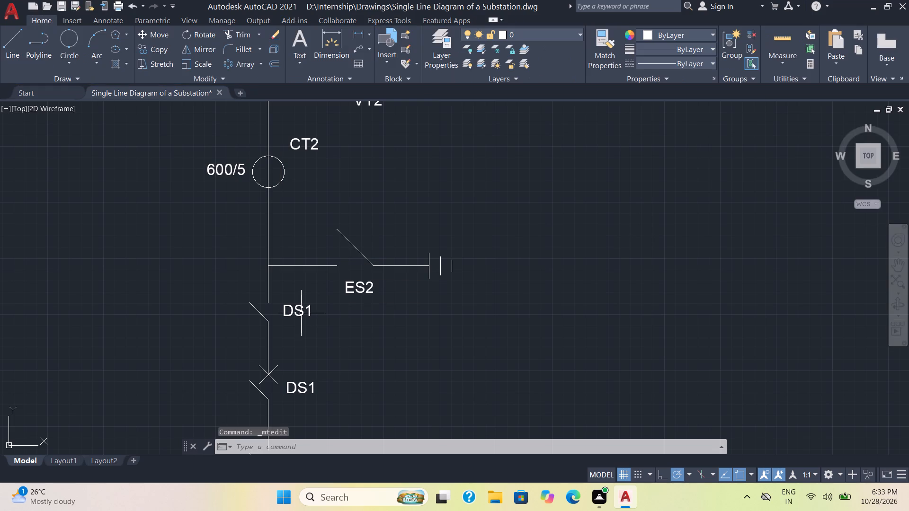
Change the DS1 label beside the second incoming feeder's upper disconnector, above the circuit breaker, to DS3.
{"action": "double_click", "coordinate": [302, 312]}
{"action": "left_click_drag", "start_coordinate": [321, 308], "coordinate": [278, 303]}
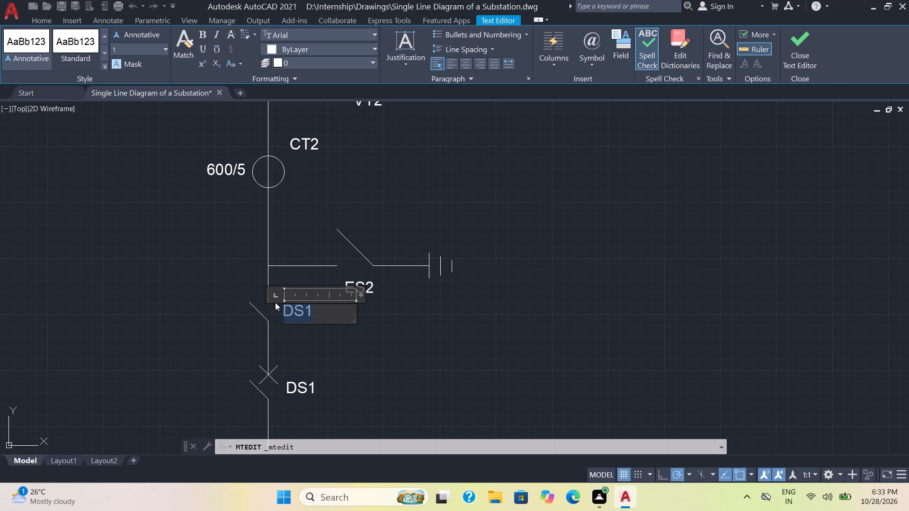
{"action": "type", "text": "DS"}
{"action": "key", "text": "3"}
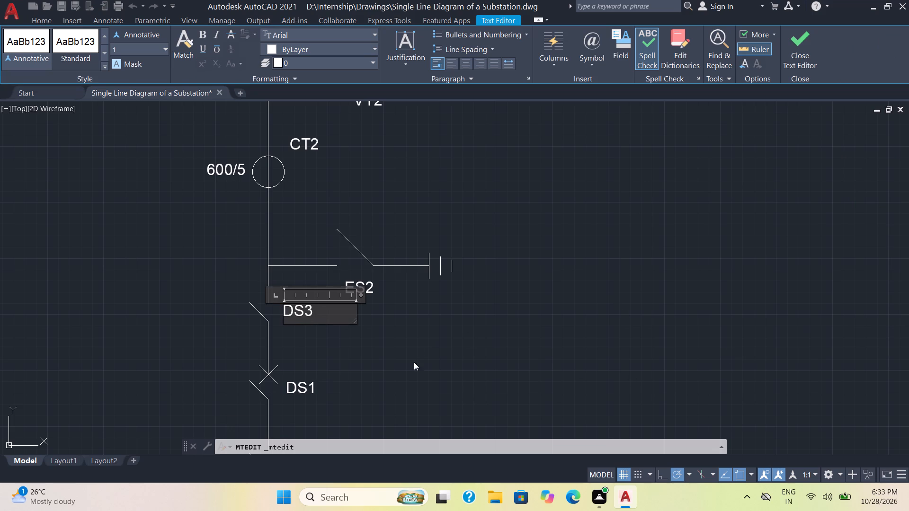
Change the DS1 label beside the second incoming feeder's circuit breaker cross to CB2.
{"action": "double_click", "coordinate": [299, 387]}
{"action": "double_click", "coordinate": [299, 387]}
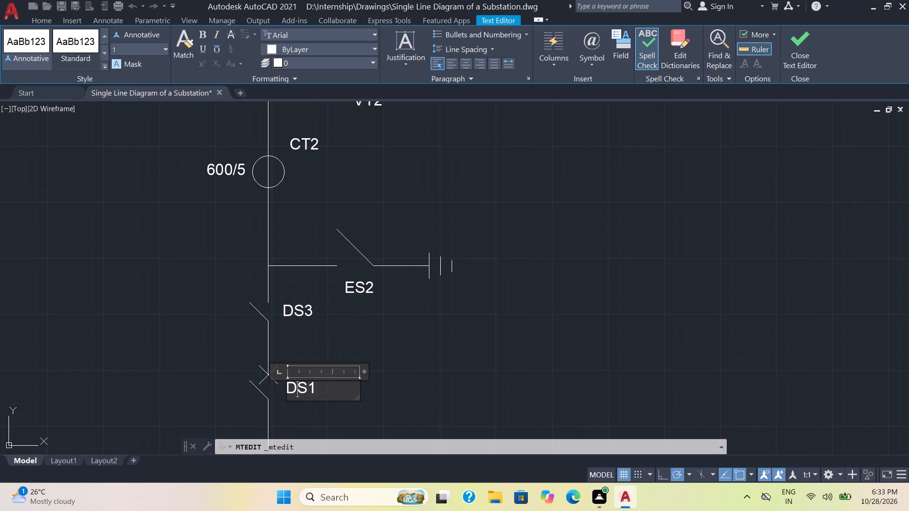
{"action": "left_click_drag", "start_coordinate": [320, 391], "coordinate": [236, 392]}
{"action": "scroll", "coordinate": [417, 371], "scroll_direction": "down", "scroll_amount": 1}
{"action": "middle_click_drag", "start_coordinate": [411, 376], "coordinate": [414, 366]}
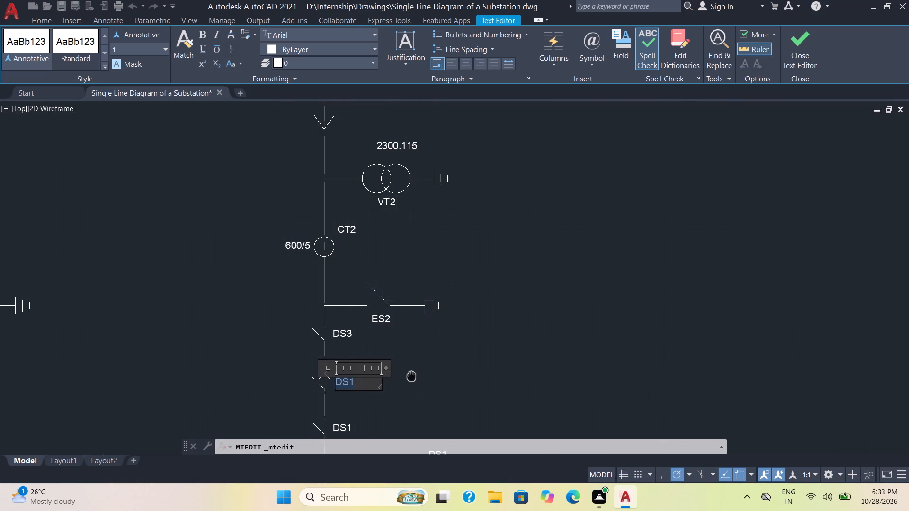
{"action": "middle_click_drag", "start_coordinate": [414, 366], "coordinate": [416, 328]}
{"action": "scroll", "coordinate": [394, 325], "scroll_direction": "up", "scroll_amount": 3}
{"action": "middle_click_drag", "start_coordinate": [387, 350], "coordinate": [499, 274]}
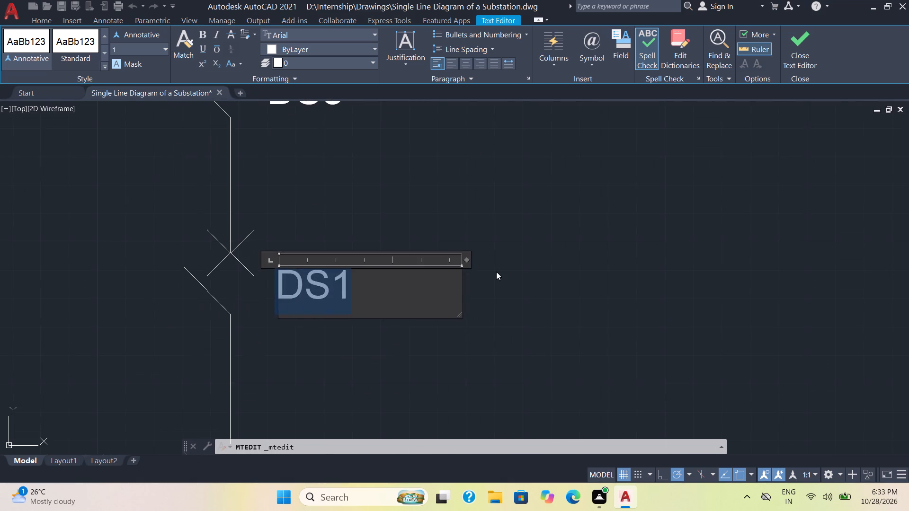
{"action": "type", "text": "CB2"}
Change the DS1 label beside the second incoming feeder's lower disconnector, just above the busbar, to DS4.
{"action": "scroll", "coordinate": [500, 265], "scroll_direction": "down", "scroll_amount": 1}
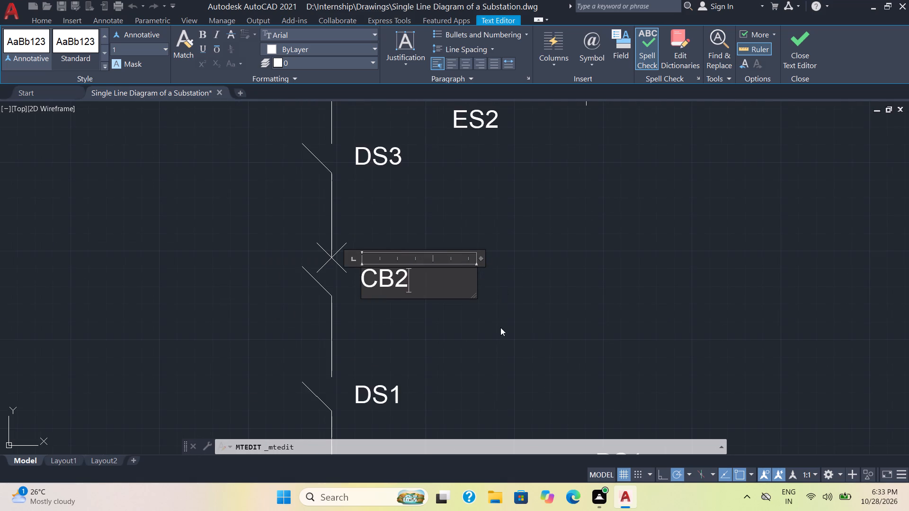
{"action": "middle_click_drag", "start_coordinate": [499, 327], "coordinate": [510, 230]}
{"action": "double_click", "coordinate": [388, 294]}
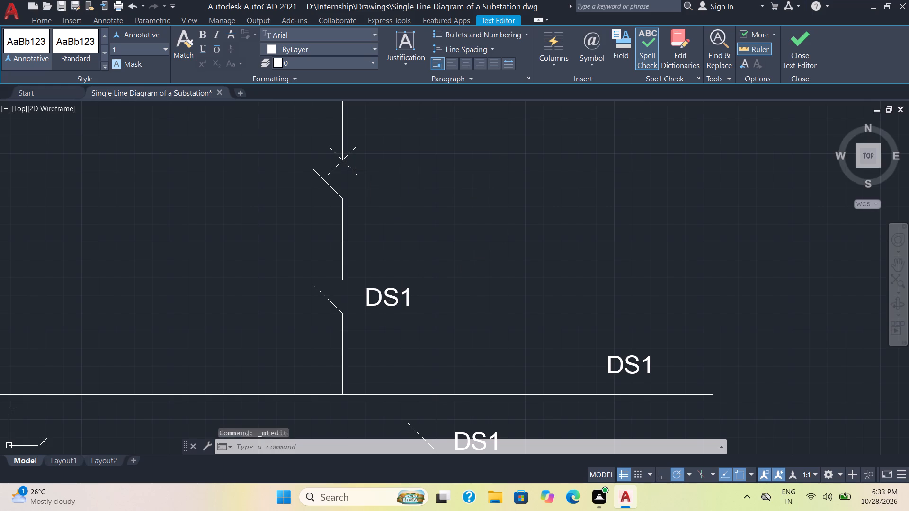
{"action": "double_click", "coordinate": [389, 294]}
{"action": "left_click_drag", "start_coordinate": [418, 300], "coordinate": [339, 305]}
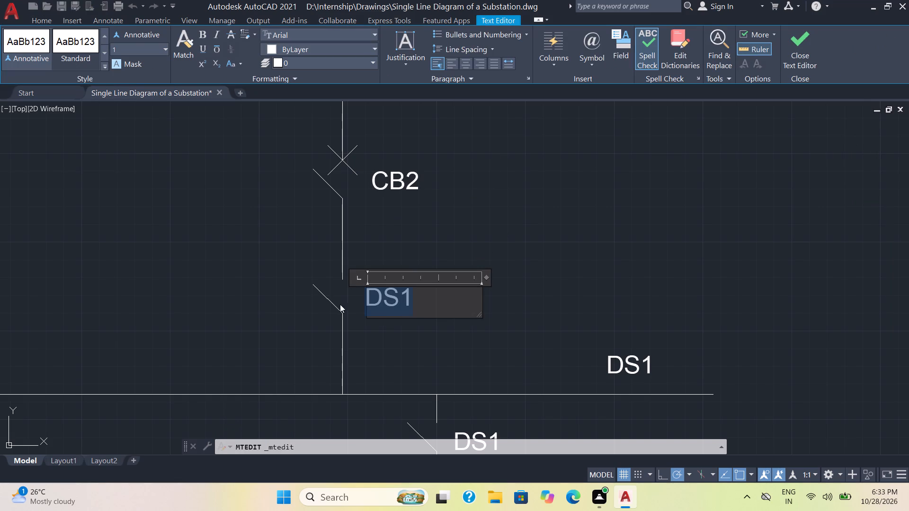
{"action": "type", "text": "DS"}
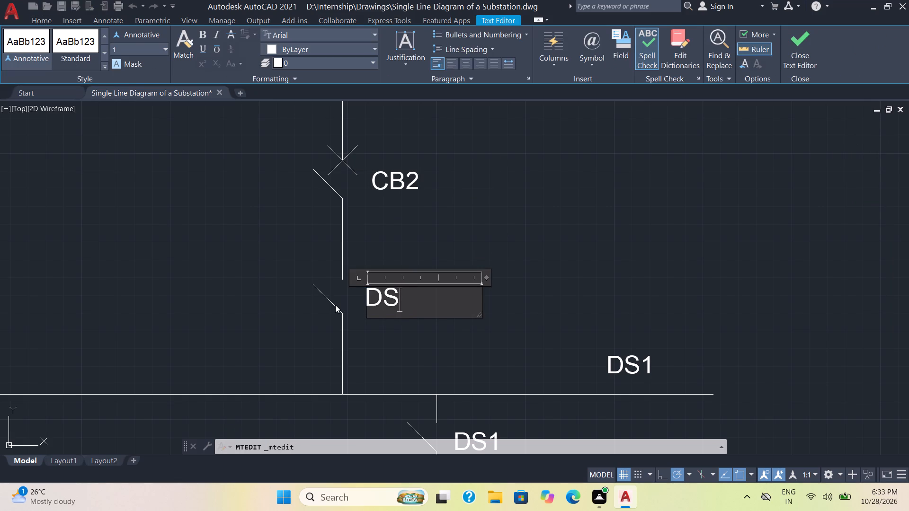
{"action": "key", "text": "4"}
Change the DS1 label above the busbar's end, past the second incoming feeder, to 230 kV.
{"action": "left_click", "coordinate": [624, 362]}
{"action": "double_click", "coordinate": [631, 366]}
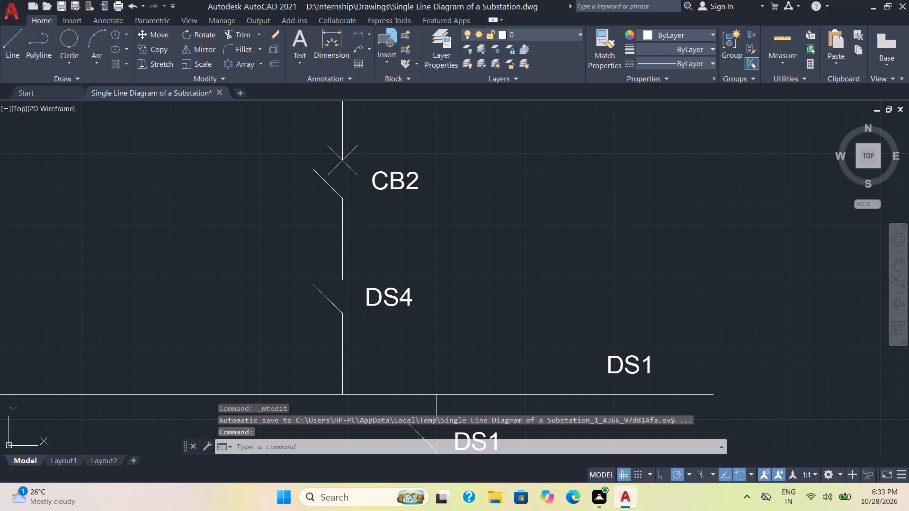
{"action": "left_click_drag", "start_coordinate": [664, 365], "coordinate": [587, 370]}
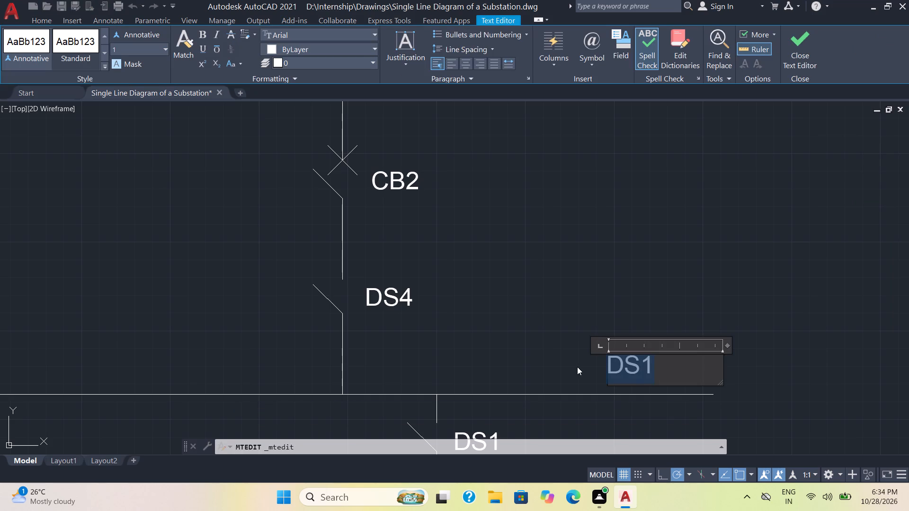
{"action": "type", "text": "230"}
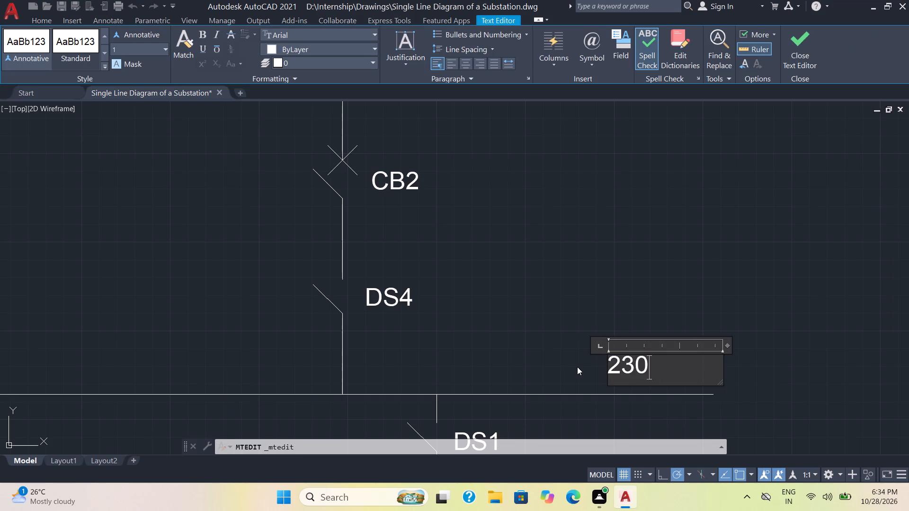
{"action": "key", "text": "space"}
{"action": "type", "text": "kV"}
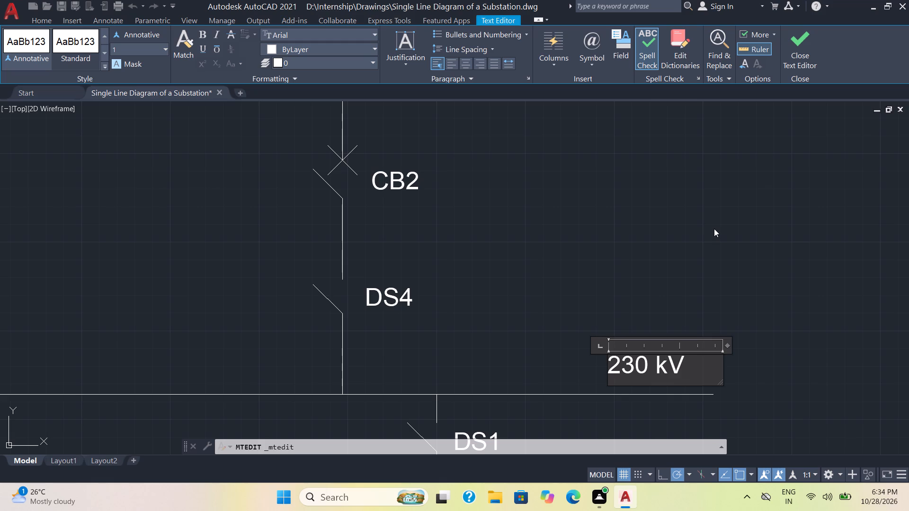
{"action": "left_click", "coordinate": [714, 229]}
Change the DS1 label beside the first outgoing feeder's upper disconnector, just below the busbar, to DS6.
{"action": "scroll", "coordinate": [714, 228], "scroll_direction": "down", "scroll_amount": 3}
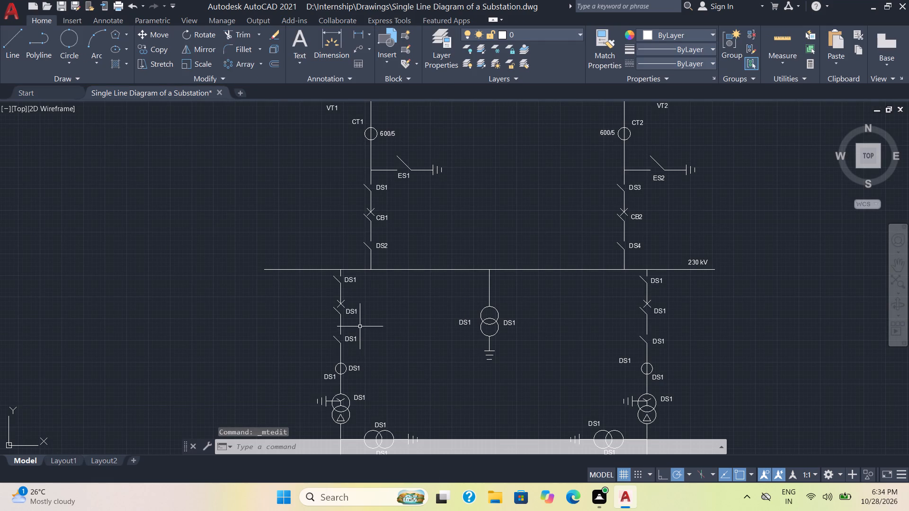
{"action": "scroll", "coordinate": [362, 322], "scroll_direction": "up", "scroll_amount": 1}
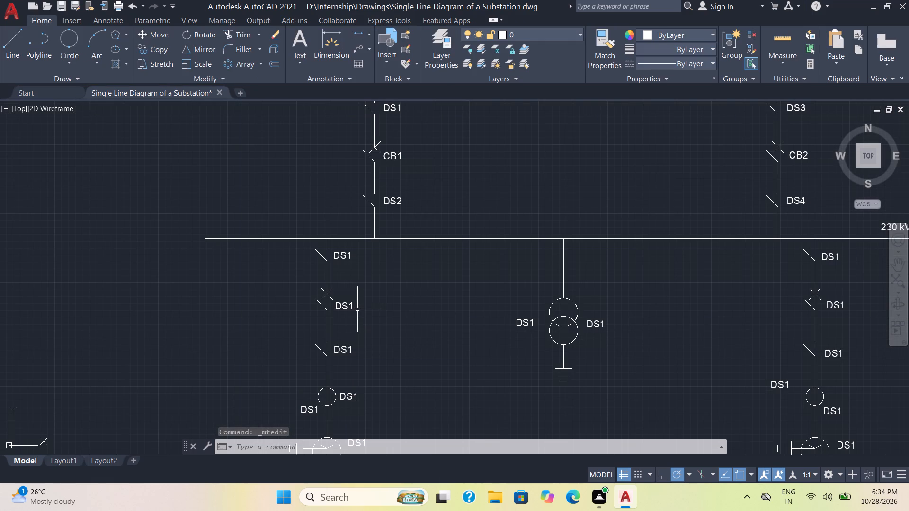
{"action": "scroll", "coordinate": [359, 309], "scroll_direction": "up", "scroll_amount": 1}
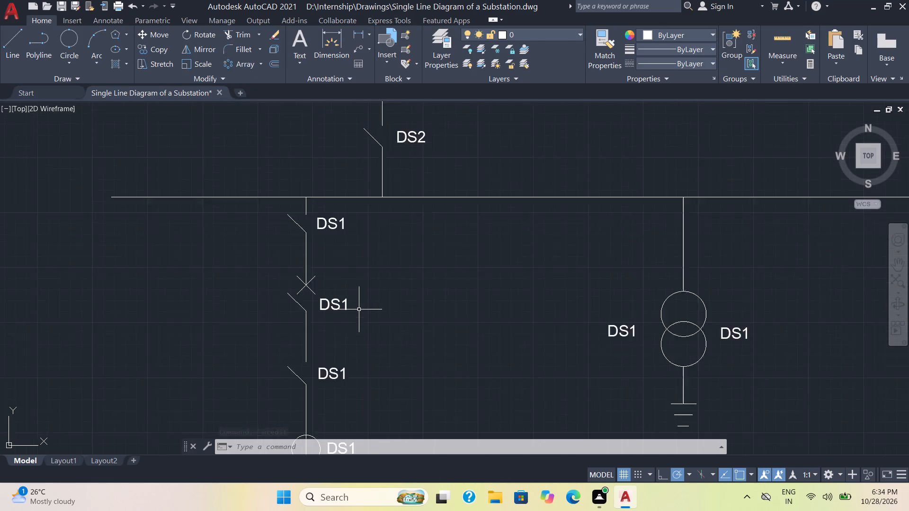
{"action": "scroll", "coordinate": [359, 309], "scroll_direction": "up", "scroll_amount": 2}
{"action": "scroll", "coordinate": [350, 264], "scroll_direction": "down", "scroll_amount": 2}
{"action": "double_click", "coordinate": [319, 201]}
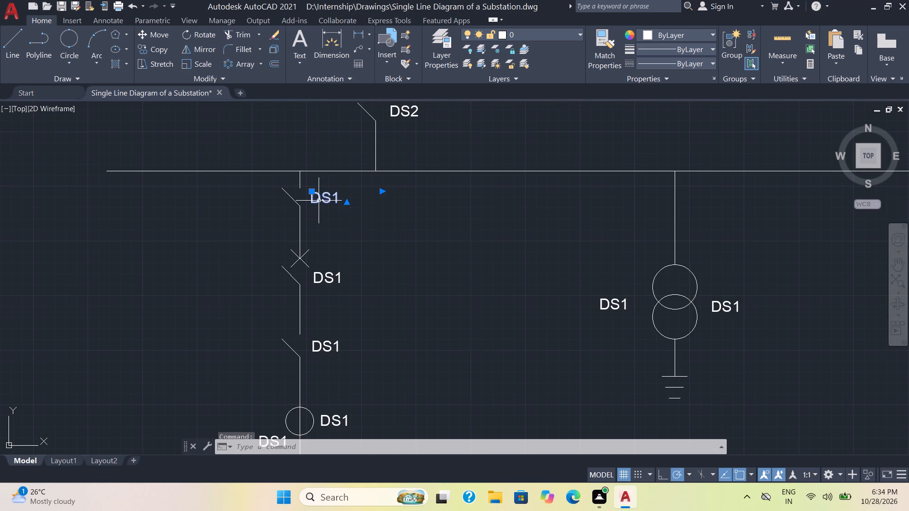
{"action": "left_click_drag", "start_coordinate": [345, 206], "coordinate": [306, 210]}
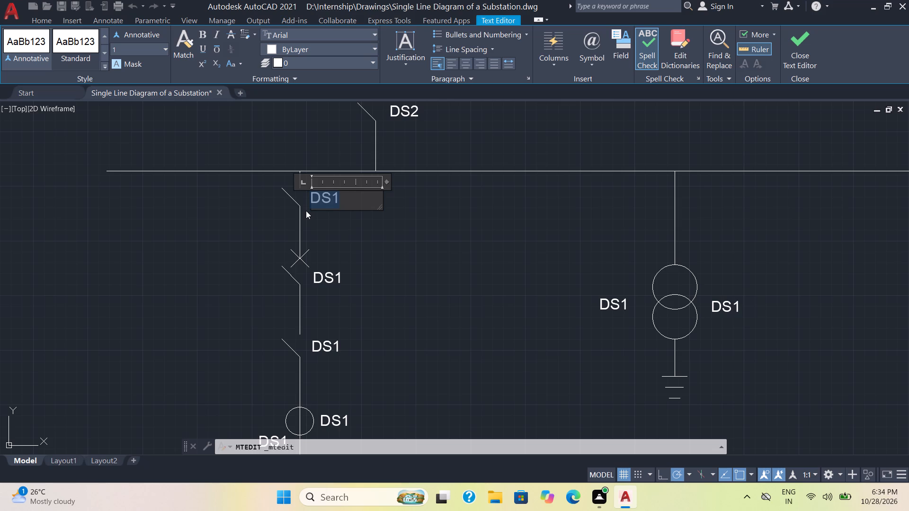
{"action": "type", "text": "DS"}
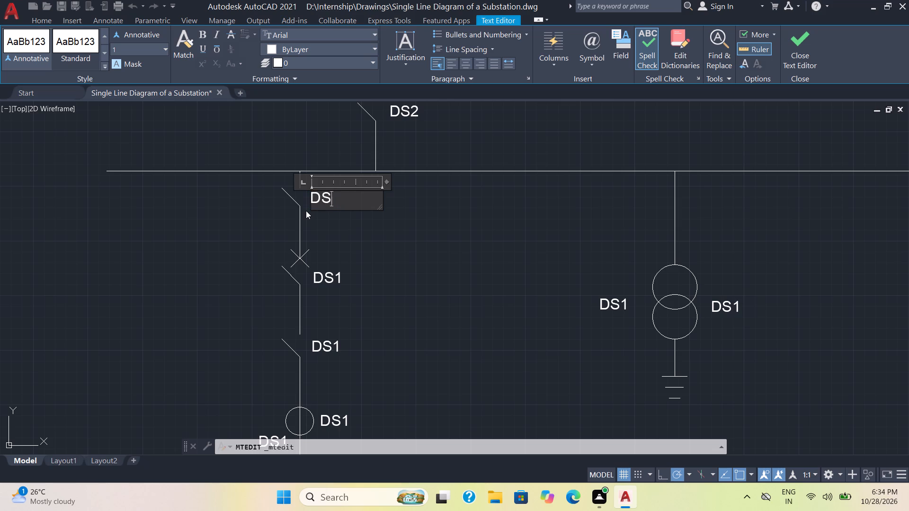
{"action": "key", "text": "6"}
Change the DS1 label beside the first outgoing feeder's circuit breaker to CB3.
{"action": "scroll", "coordinate": [640, 238], "scroll_direction": "down", "scroll_amount": 1}
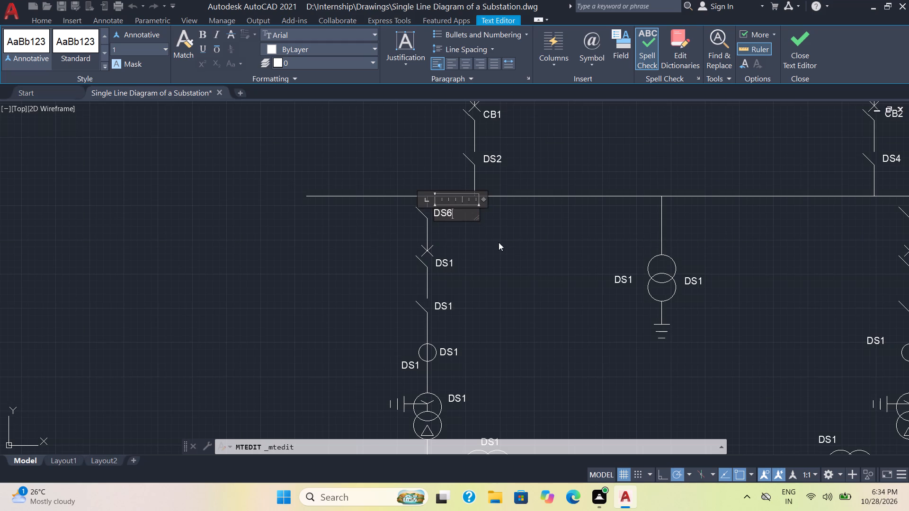
{"action": "double_click", "coordinate": [445, 259]}
{"action": "double_click", "coordinate": [446, 267]}
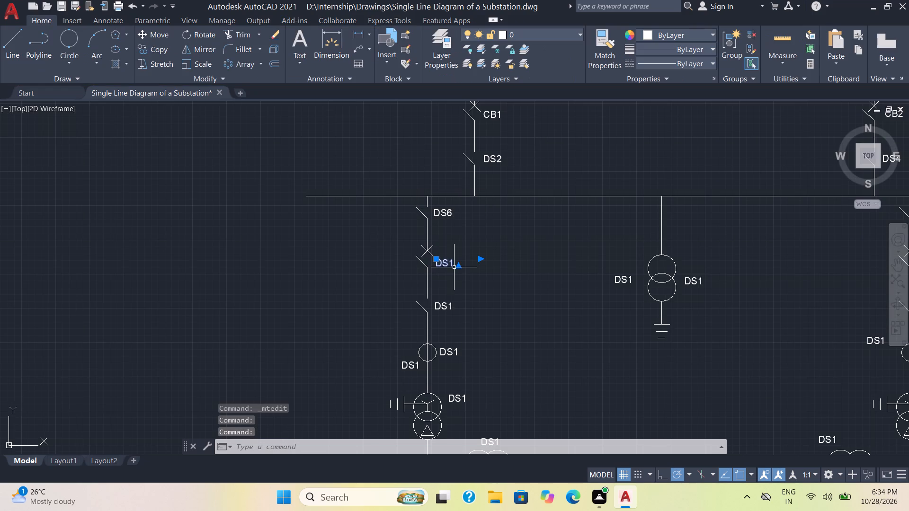
{"action": "scroll", "coordinate": [461, 264], "scroll_direction": "up", "scroll_amount": 3}
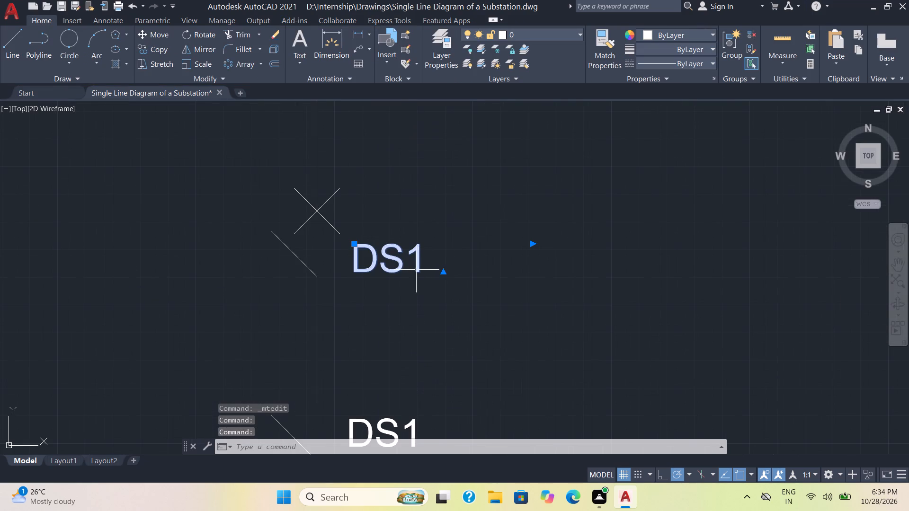
{"action": "double_click", "coordinate": [416, 270]}
{"action": "left_click_drag", "start_coordinate": [437, 264], "coordinate": [323, 268]}
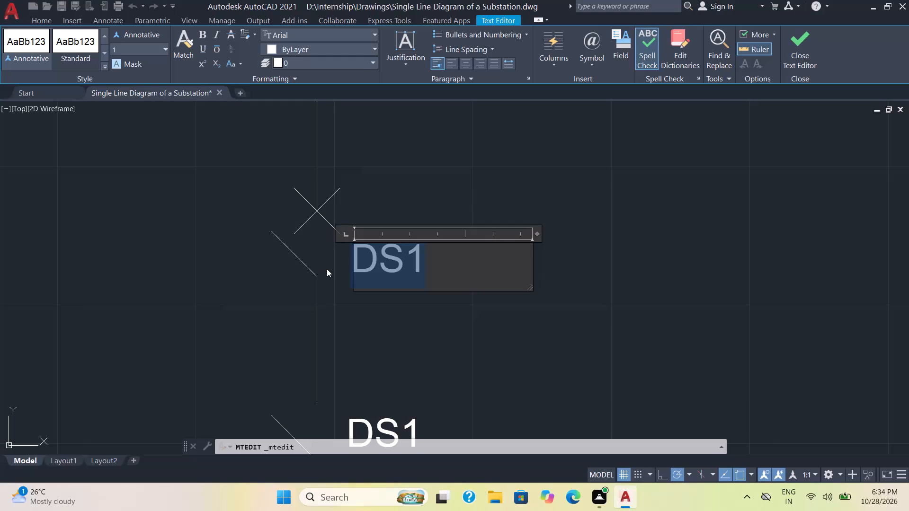
{"action": "type", "text": "CB3"}
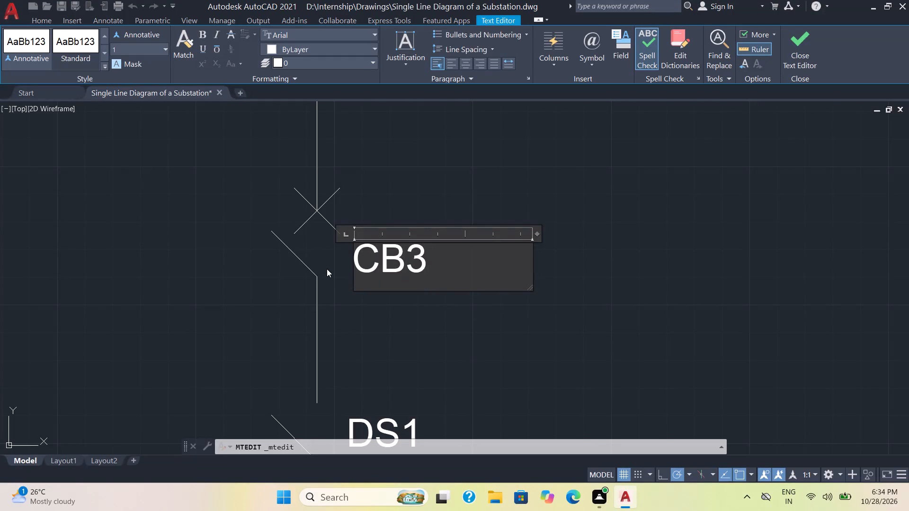
Change the DS1 label beside the first outgoing feeder's lower disconnector, below breaker CB3, to DS6.
{"action": "scroll", "coordinate": [351, 269], "scroll_direction": "down", "scroll_amount": 1}
{"action": "middle_click_drag", "start_coordinate": [380, 350], "coordinate": [408, 248]}
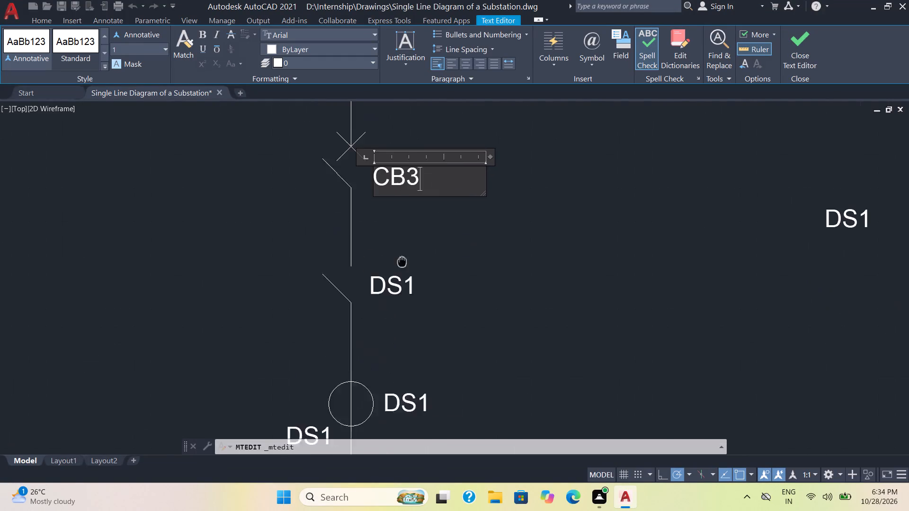
{"action": "middle_click_drag", "start_coordinate": [408, 248], "coordinate": [409, 245]}
{"action": "scroll", "coordinate": [385, 282], "scroll_direction": "up", "scroll_amount": 1}
{"action": "double_click", "coordinate": [418, 266]}
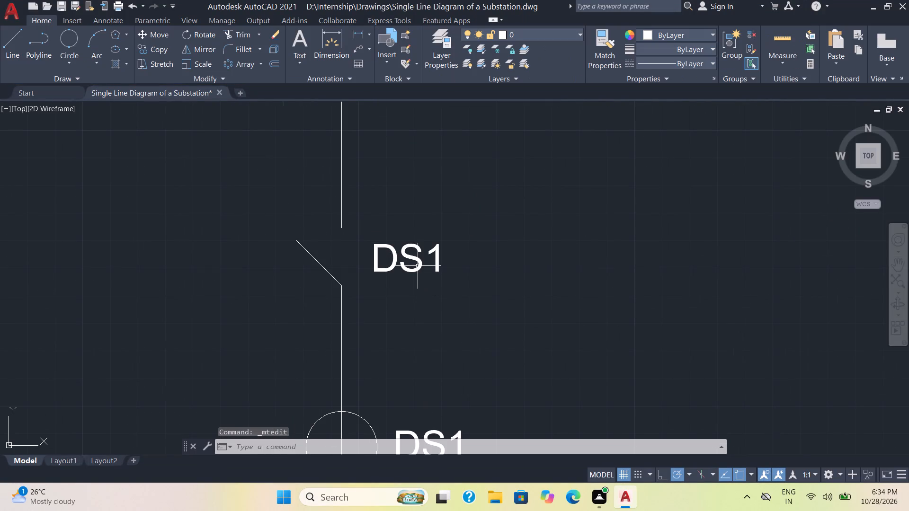
{"action": "double_click", "coordinate": [419, 266]}
{"action": "left_click_drag", "start_coordinate": [444, 267], "coordinate": [357, 263]}
{"action": "left_click", "coordinate": [459, 273]}
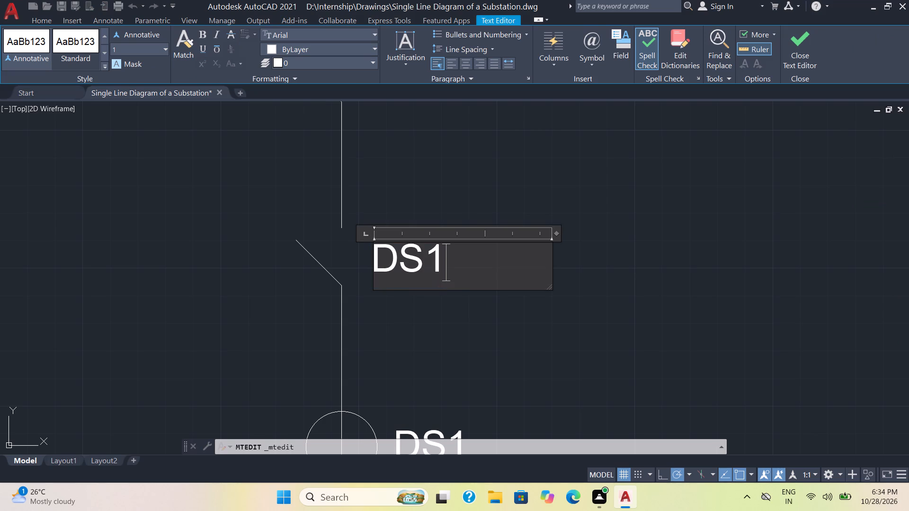
{"action": "key", "text": "BackSpace"}
{"action": "key", "text": "6"}
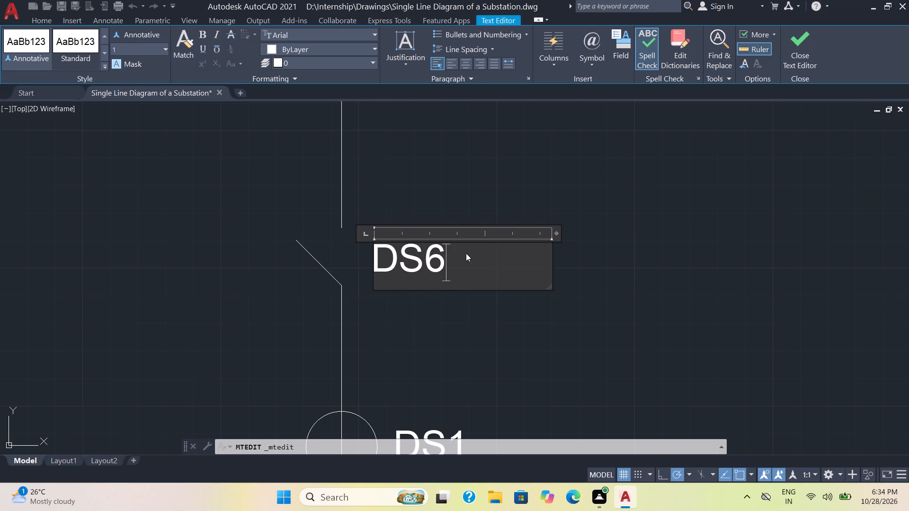
Change the upper DS1 label beside the first outgoing feeder's current transformer circle to the ratio 600/5.
{"action": "scroll", "coordinate": [474, 253], "scroll_direction": "down", "scroll_amount": 1}
{"action": "middle_click_drag", "start_coordinate": [462, 305], "coordinate": [470, 183]}
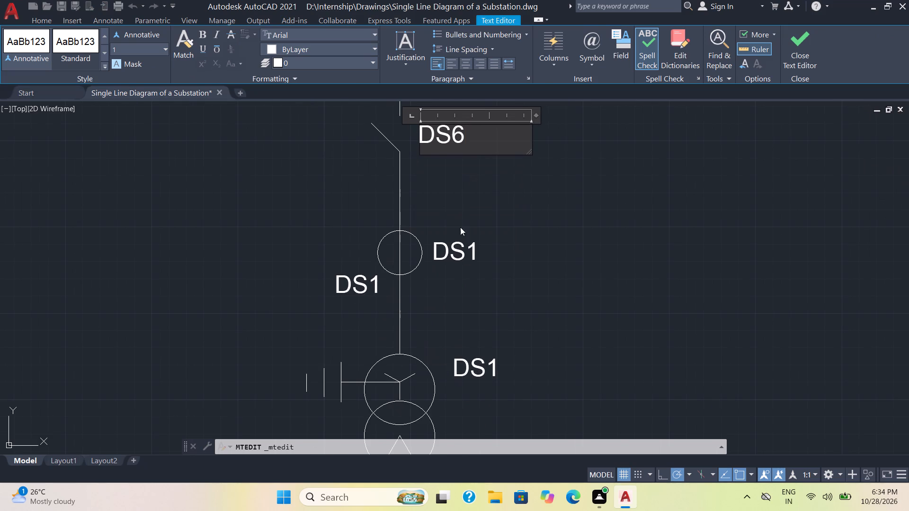
{"action": "left_click", "coordinate": [457, 246]}
{"action": "double_click", "coordinate": [458, 251]}
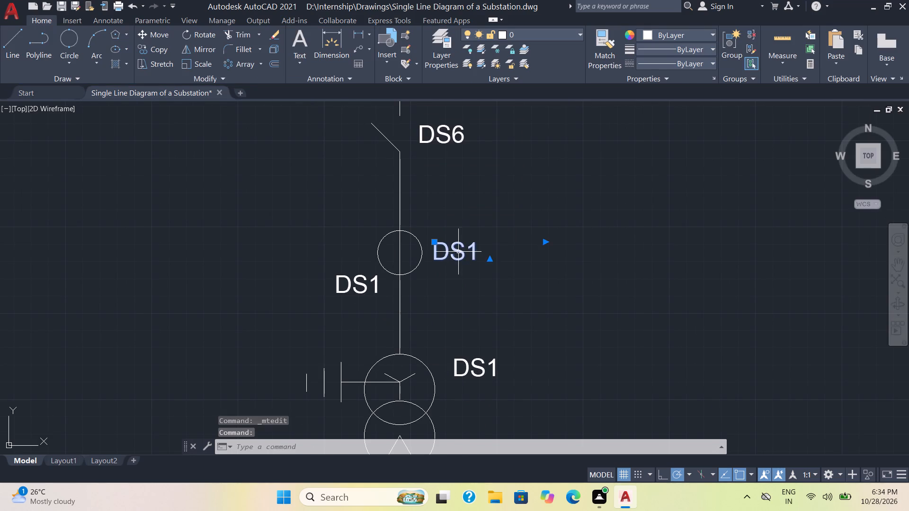
{"action": "left_click_drag", "start_coordinate": [482, 254], "coordinate": [399, 255]}
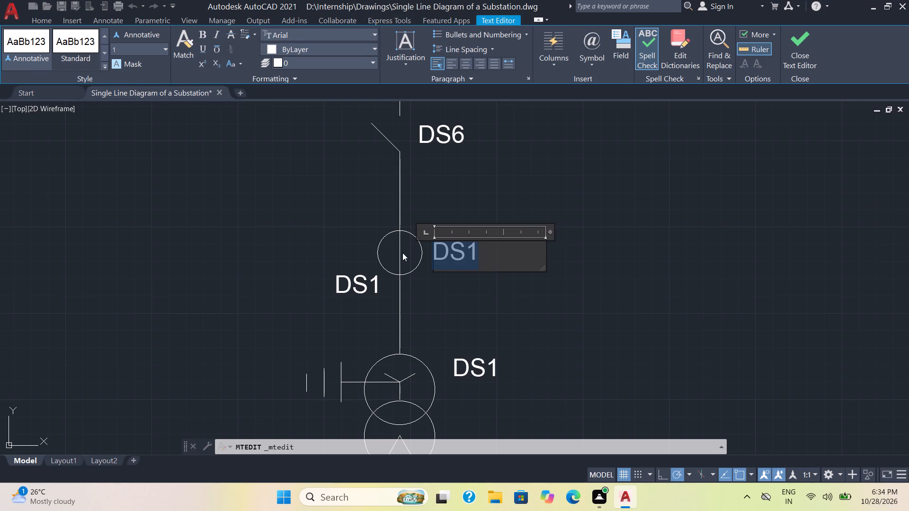
{"action": "type", "text": "600/"}
{"action": "key", "text": "5"}
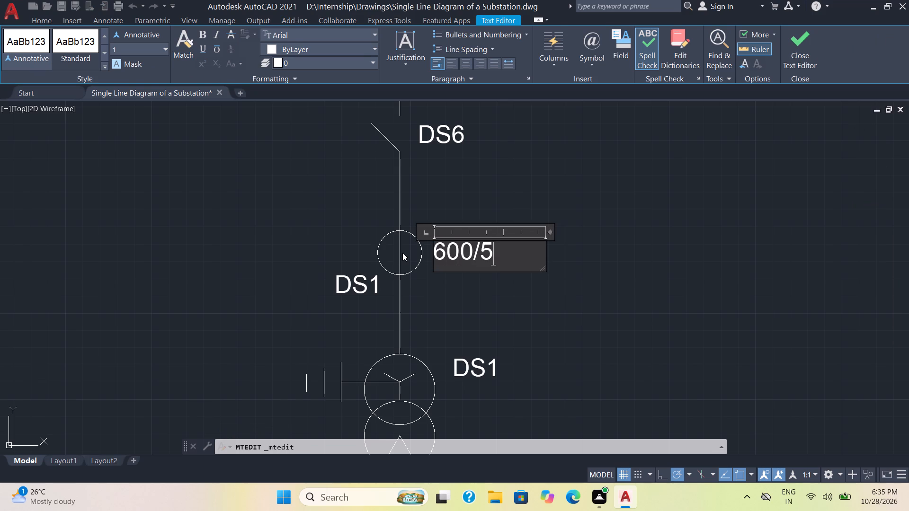
Change the lower DS1 label beside the first outgoing feeder's current transformer circle to CT3.
{"action": "left_click", "coordinate": [349, 287]}
{"action": "double_click", "coordinate": [349, 284]}
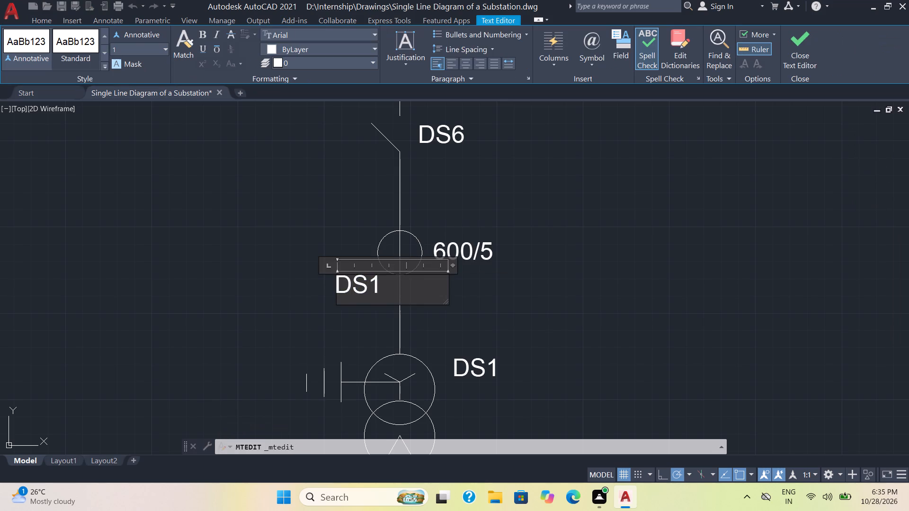
{"action": "left_click_drag", "start_coordinate": [391, 287], "coordinate": [316, 294]}
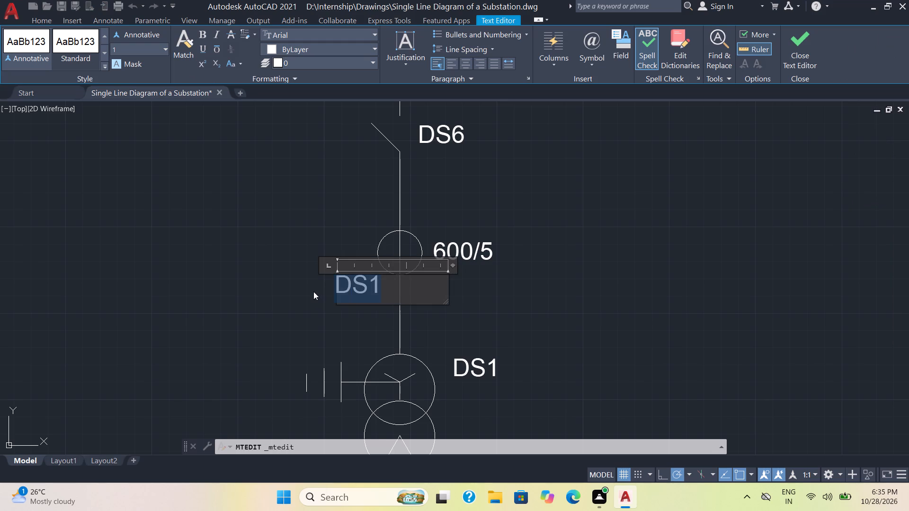
{"action": "key", "text": "c"}
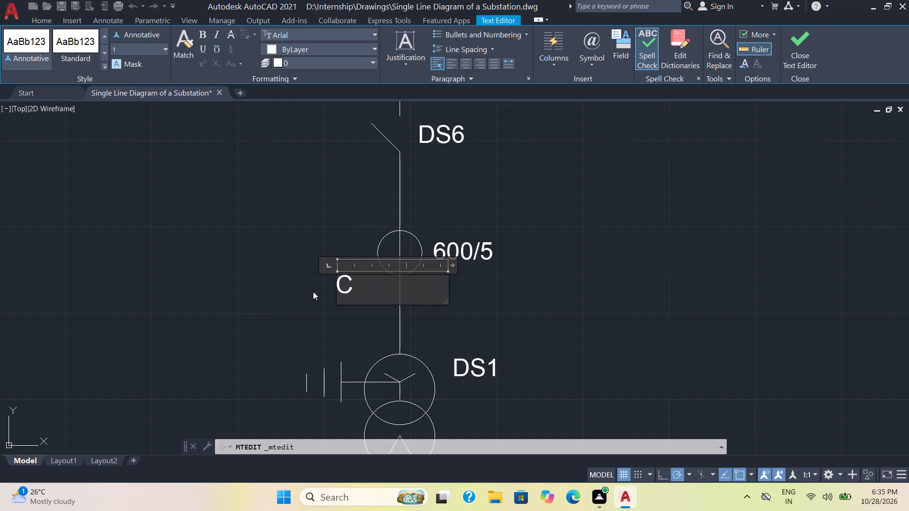
{"action": "type", "text": "T5"}
{"action": "scroll", "coordinate": [328, 310], "scroll_direction": "down", "scroll_amount": 1}
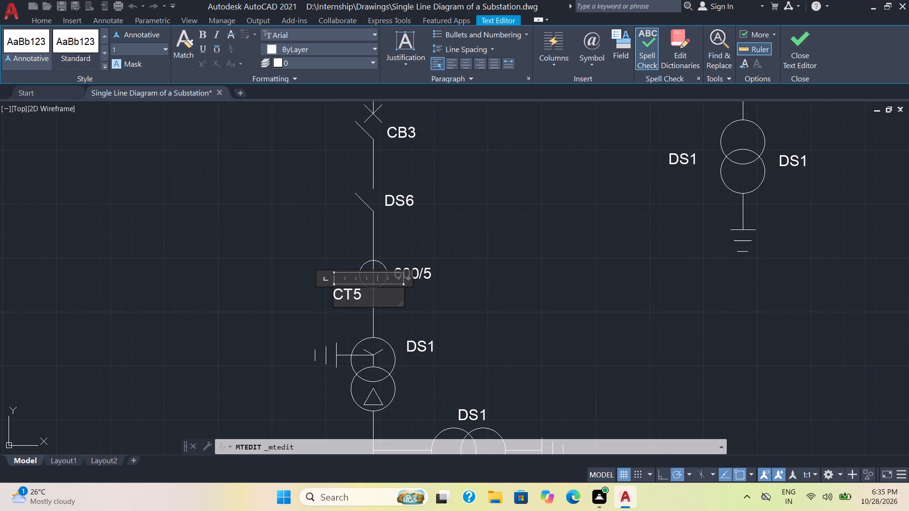
{"action": "key", "text": "BackSpace"}
{"action": "key", "text": "3"}
Replace the DS1 label beside the first outgoing feeder's star-delta transformer with T11 and a second line reading 31.5 MVA.
{"action": "middle_click_drag", "start_coordinate": [409, 319], "coordinate": [407, 231]}
{"action": "scroll", "coordinate": [428, 257], "scroll_direction": "up", "scroll_amount": 1}
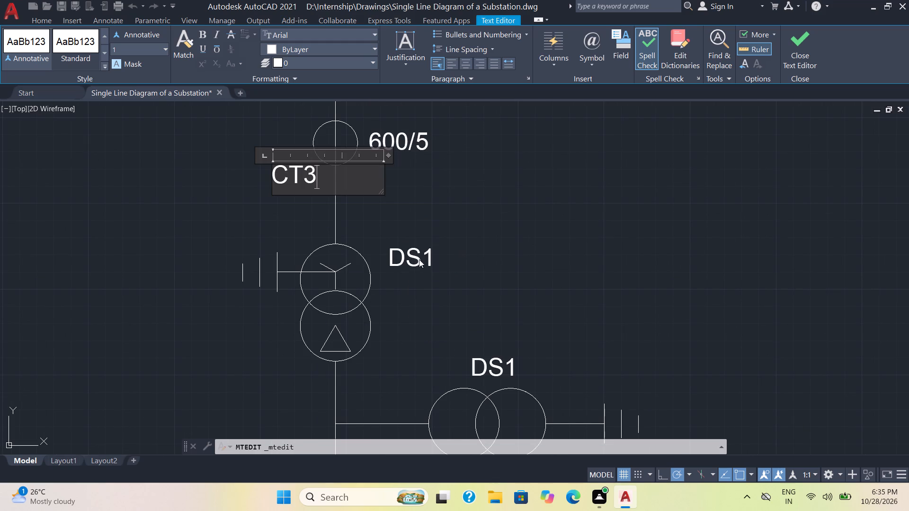
{"action": "left_click", "coordinate": [419, 259]}
{"action": "double_click", "coordinate": [419, 260]}
{"action": "left_click_drag", "start_coordinate": [439, 258], "coordinate": [396, 256]}
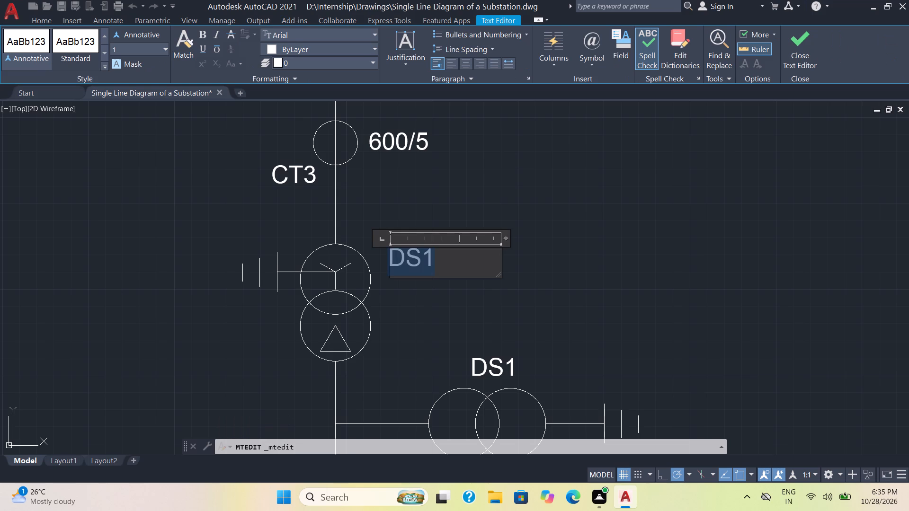
{"action": "left_click_drag", "start_coordinate": [396, 256], "coordinate": [379, 257]}
{"action": "type", "text": "T11"}
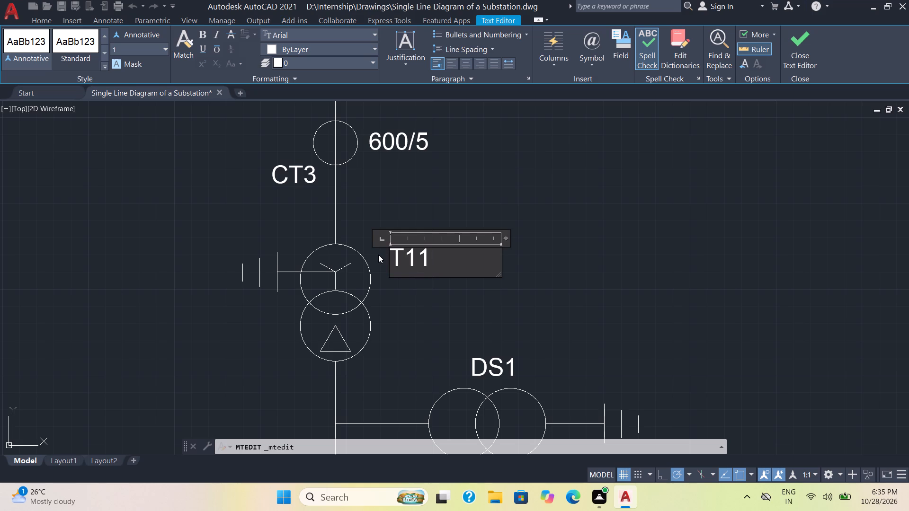
{"action": "key", "text": "Return"}
{"action": "type", "text": "31,"}
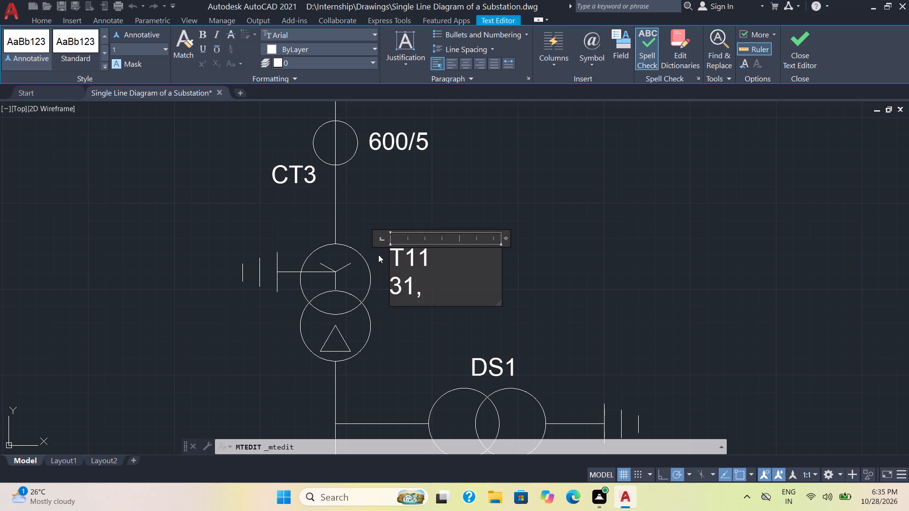
{"action": "key", "text": "BackSpace"}
{"action": "type", "text": ".5"}
{"action": "key", "text": "space"}
{"action": "type", "text": "."}
{"action": "key", "text": "BackSpace"}
{"action": "type", "text": "MVA"}
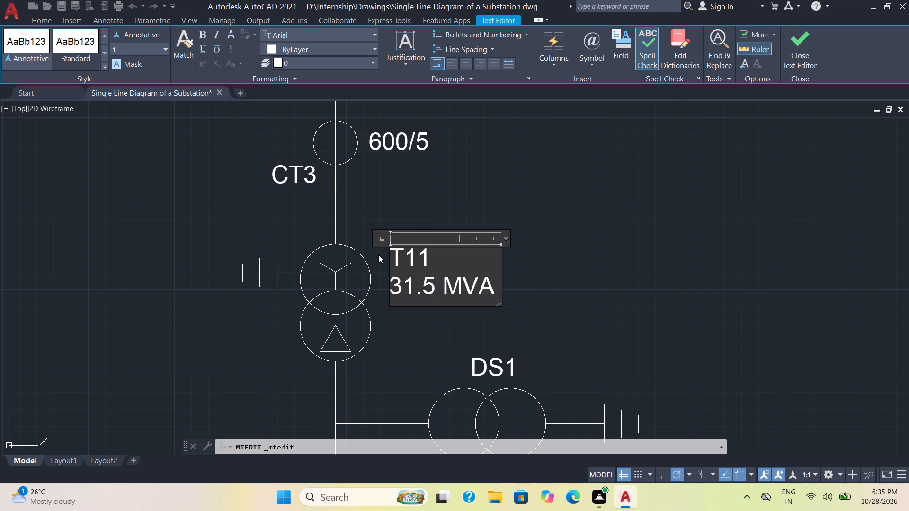
Add a third line to the T11 transformer label reading 230/33 kV, with 230 over 33 as a stacked fraction.
{"action": "key", "text": "Return"}
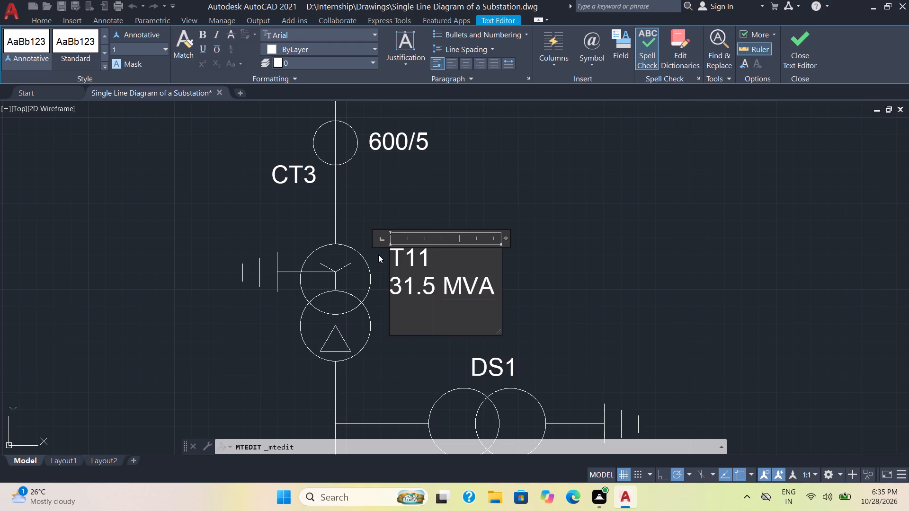
{"action": "type", "text": "23"}
{"action": "key", "text": "0"}
{"action": "type", "text": "/33"}
{"action": "key", "text": "space"}
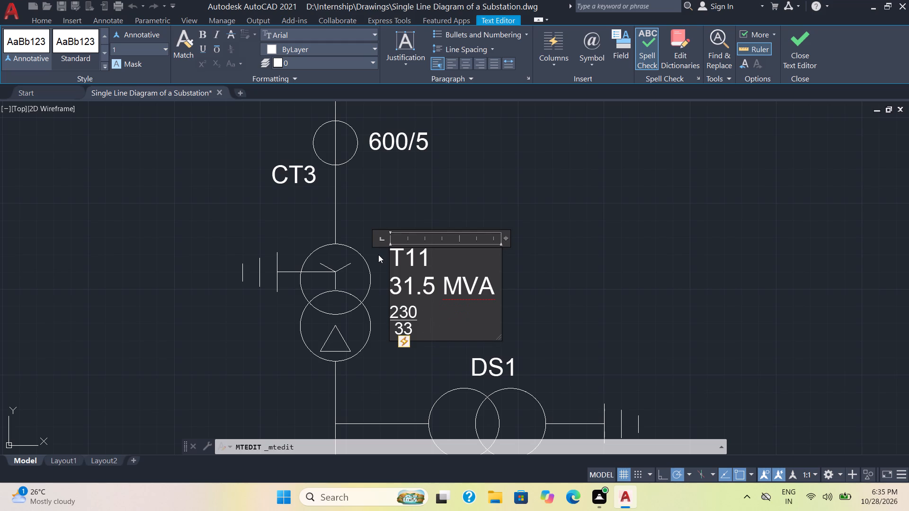
{"action": "key", "text": "shift+k"}
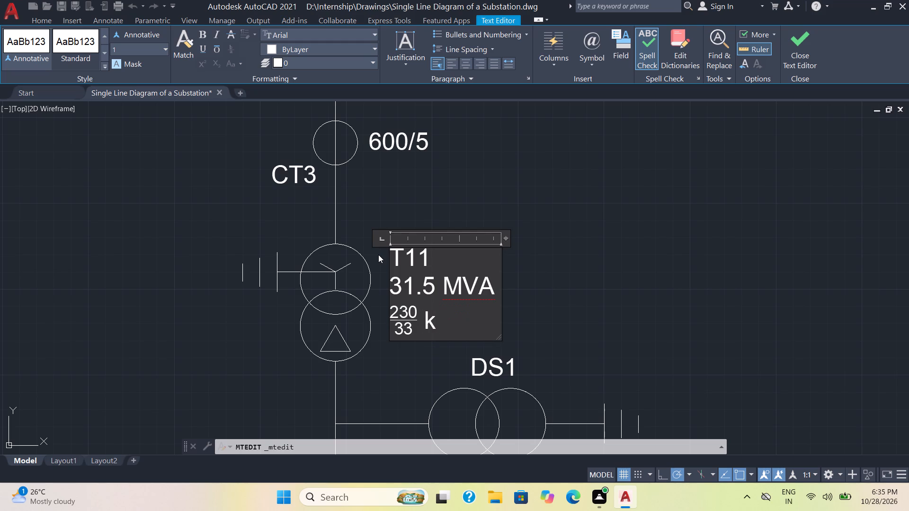
{"action": "key", "text": "BackSpace"}
{"action": "key", "text": "BackSpace"}
{"action": "key", "text": "BackSpace"}
{"action": "key", "text": "2"}
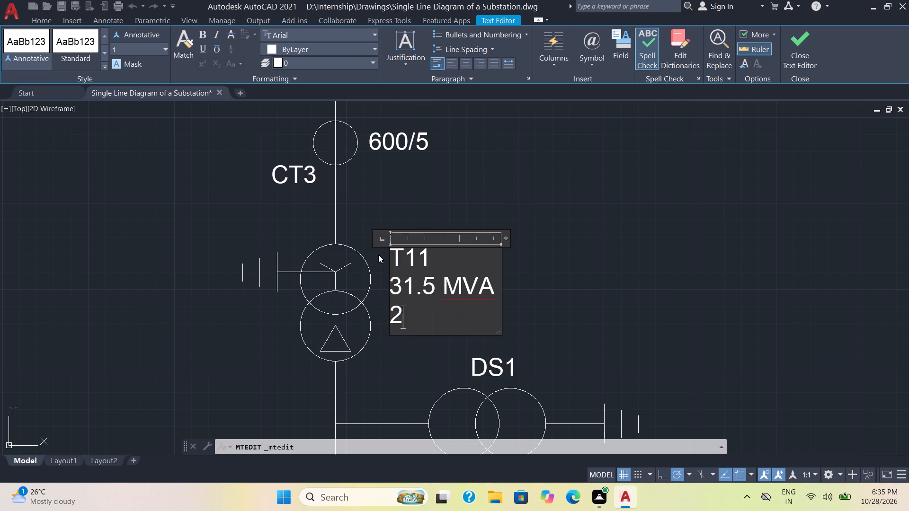
{"action": "type", "text": "30/33"}
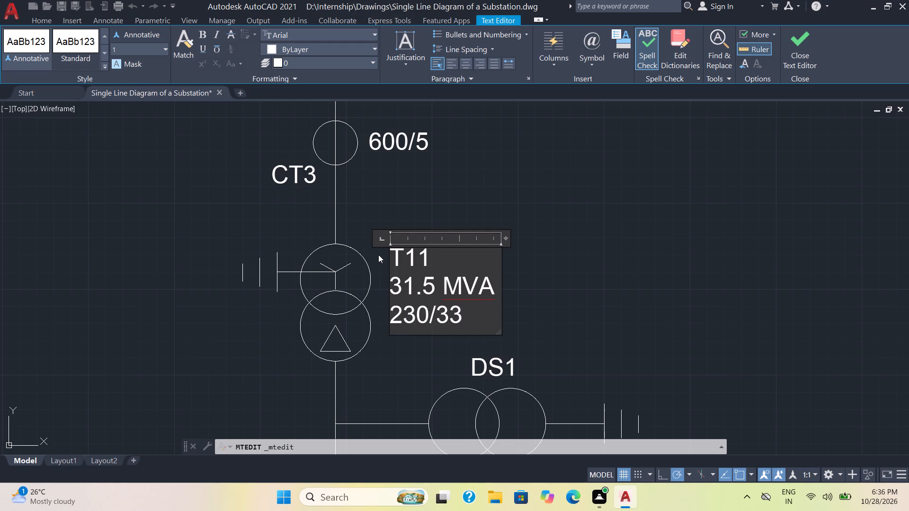
{"action": "key", "text": "space"}
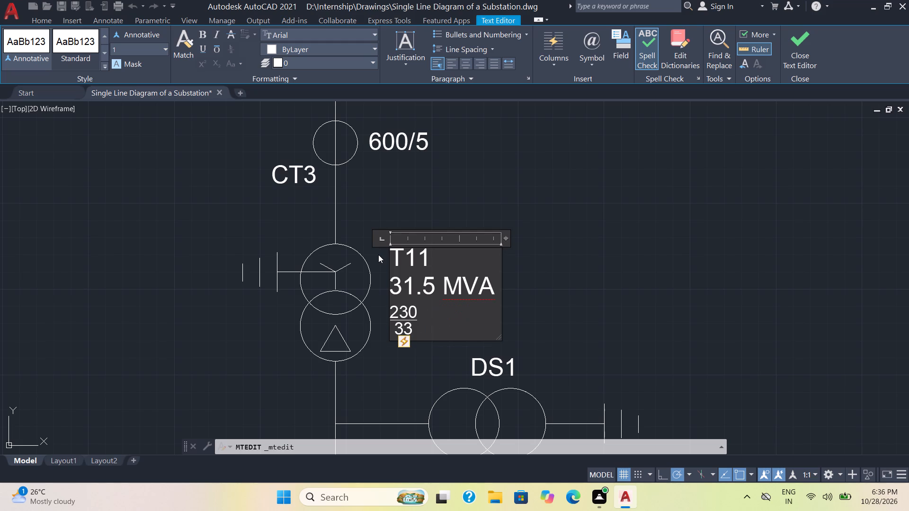
{"action": "key", "text": "shift+k"}
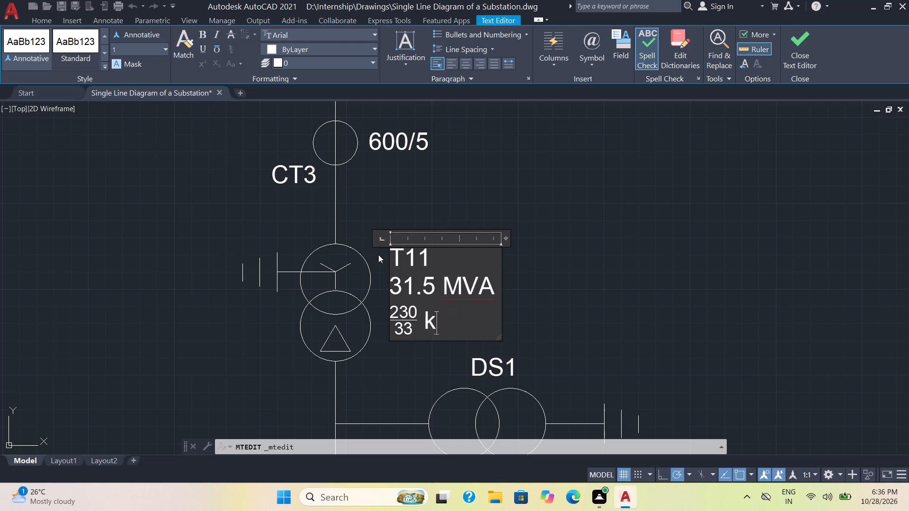
{"action": "key", "text": "v"}
Change the DS1 label above the voltage transformer on the branch below transformer T11 to 330.115.
{"action": "left_click", "coordinate": [498, 366]}
{"action": "left_click", "coordinate": [498, 363]}
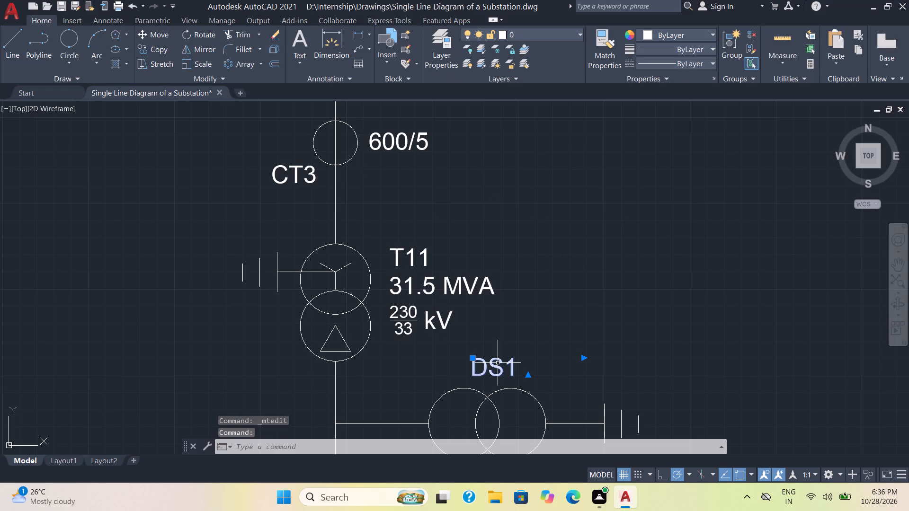
{"action": "left_click", "coordinate": [510, 371]}
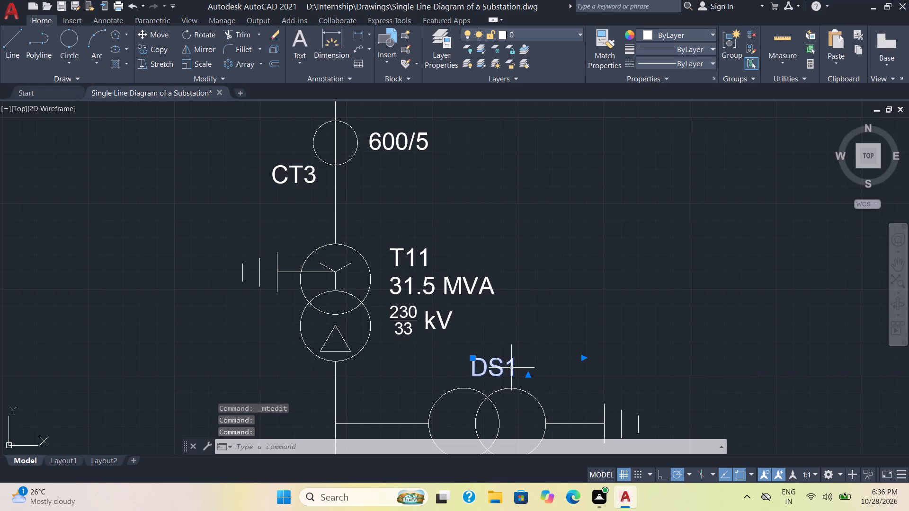
{"action": "double_click", "coordinate": [511, 367]}
{"action": "left_click_drag", "start_coordinate": [527, 362], "coordinate": [458, 360]}
{"action": "type", "text": "33"}
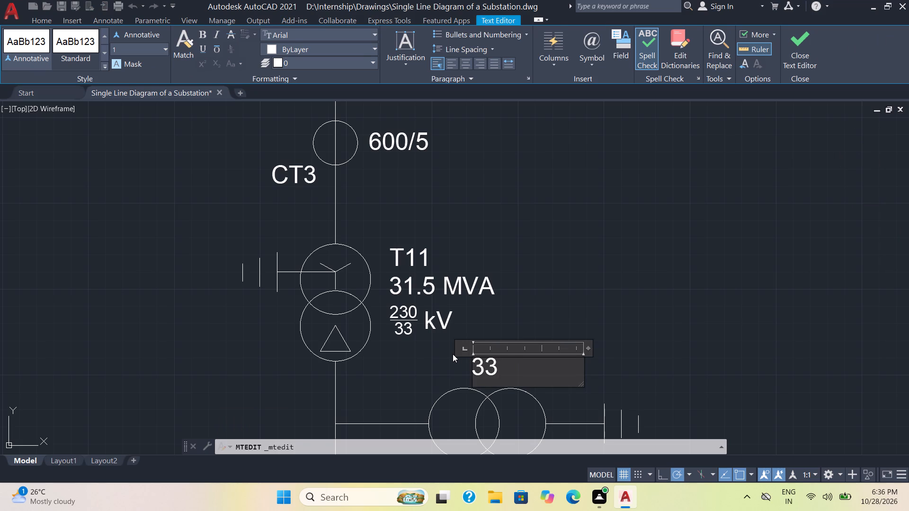
{"action": "type", "text": "0.115"}
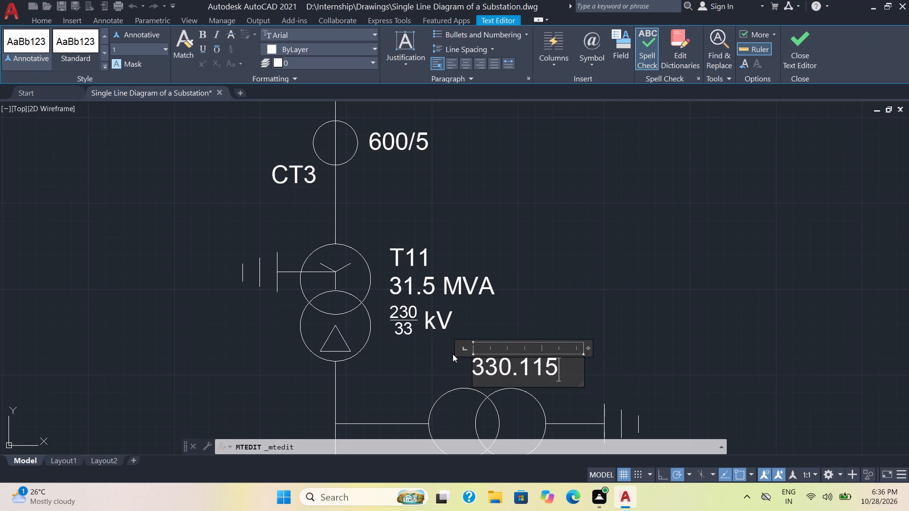
Change the DS1 label below the same branch voltage transformer to VT4.
{"action": "scroll", "coordinate": [623, 300], "scroll_direction": "down", "scroll_amount": 1}
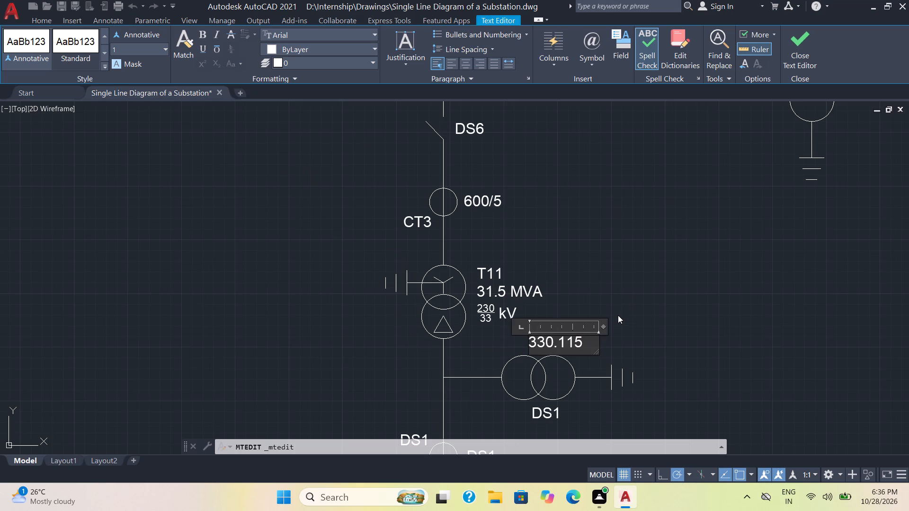
{"action": "middle_click_drag", "start_coordinate": [618, 315], "coordinate": [570, 198]}
{"action": "double_click", "coordinate": [498, 298]}
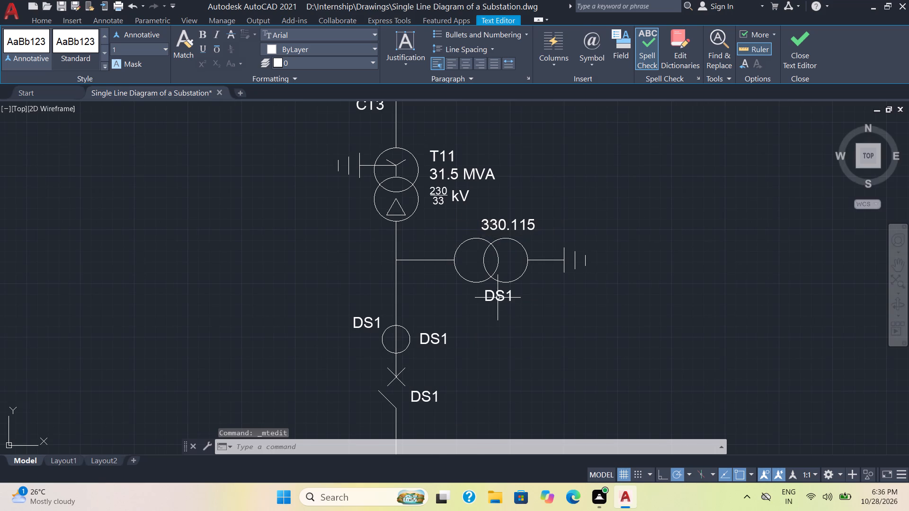
{"action": "double_click", "coordinate": [499, 295]}
{"action": "left_click_drag", "start_coordinate": [522, 296], "coordinate": [471, 303]}
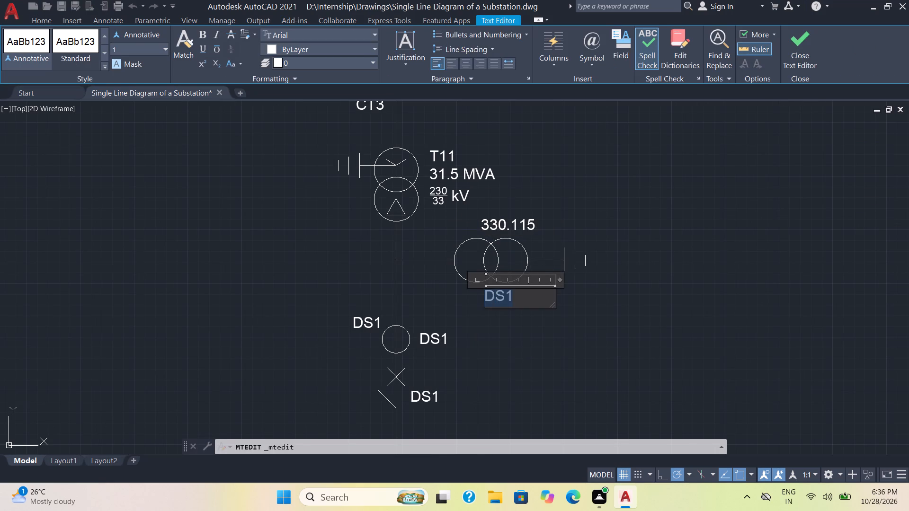
{"action": "left_click_drag", "start_coordinate": [471, 303], "coordinate": [462, 306]}
{"action": "type", "text": "VT4"}
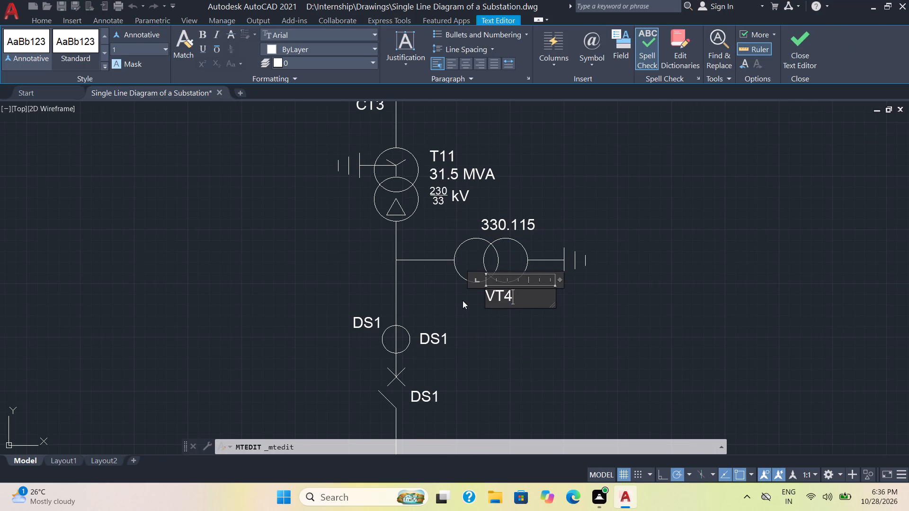
Change the upper DS1 label beside the current transformer circle below the VT4 branch to CT5.
{"action": "triple_click", "coordinate": [366, 321]}
{"action": "left_click", "coordinate": [366, 321]}
{"action": "left_click_drag", "start_coordinate": [385, 323], "coordinate": [331, 328]}
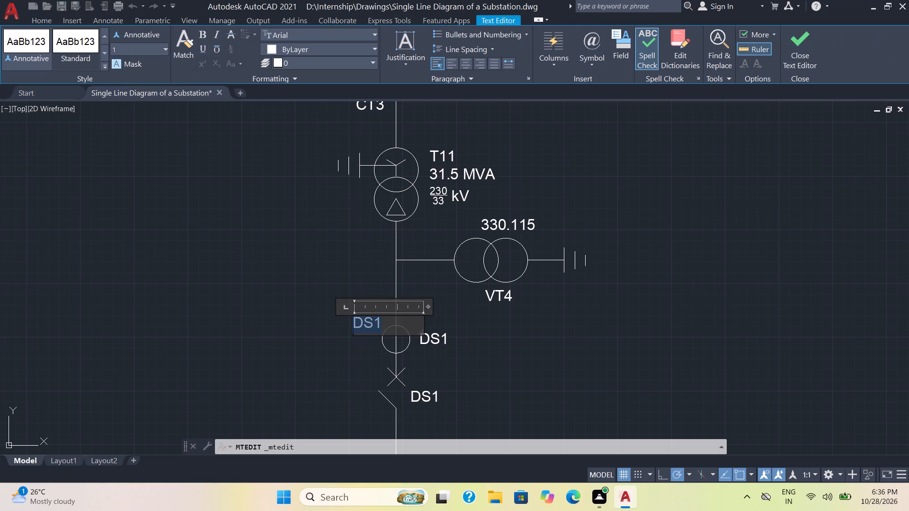
{"action": "left_click_drag", "start_coordinate": [331, 328], "coordinate": [316, 328]}
{"action": "type", "text": "CT5"}
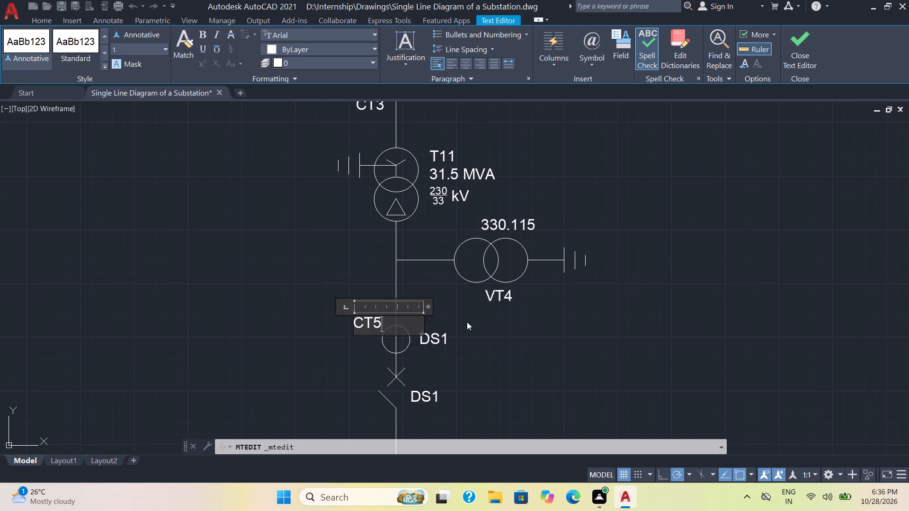
Change the DS1 label beside the CT5 current transformer circle to 2000/5.
{"action": "left_click", "coordinate": [445, 340]}
{"action": "double_click", "coordinate": [444, 340]}
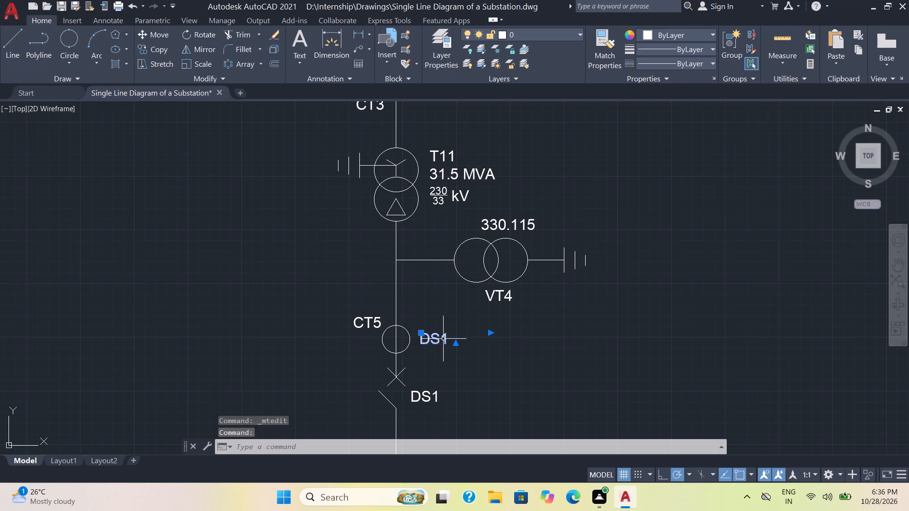
{"action": "double_click", "coordinate": [445, 339]}
{"action": "left_click_drag", "start_coordinate": [449, 335], "coordinate": [401, 338]}
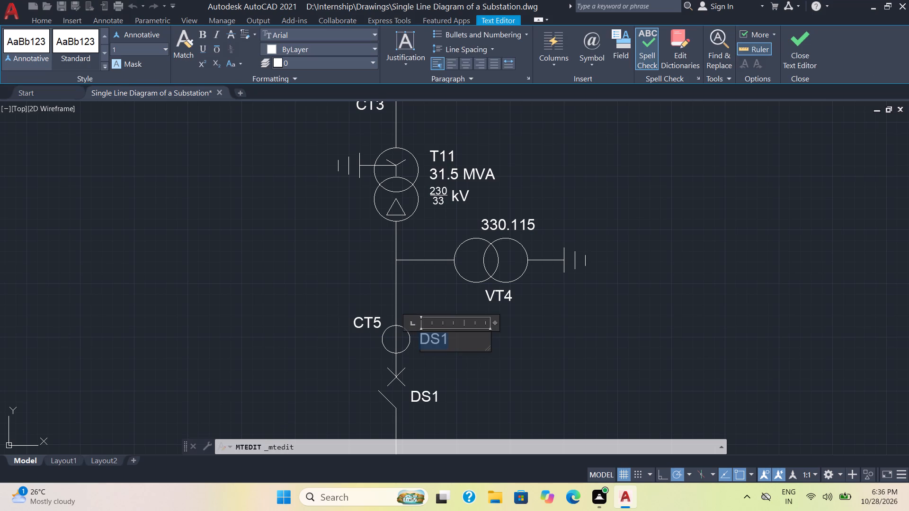
{"action": "left_click_drag", "start_coordinate": [401, 338], "coordinate": [401, 338]}
{"action": "key", "text": "2"}
{"action": "type", "text": "00"}
{"action": "key", "text": "0"}
{"action": "type", "text": "/5"}
Change the DS1 label beside the circuit breaker below CT5 to CB5.
{"action": "middle_click_drag", "start_coordinate": [397, 352], "coordinate": [407, 276]}
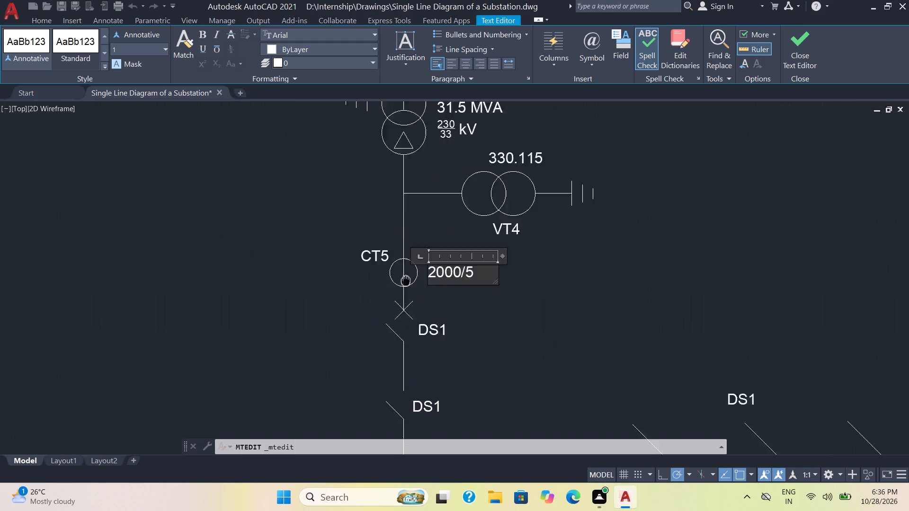
{"action": "middle_click_drag", "start_coordinate": [407, 276], "coordinate": [437, 183]}
{"action": "left_click", "coordinate": [467, 229]}
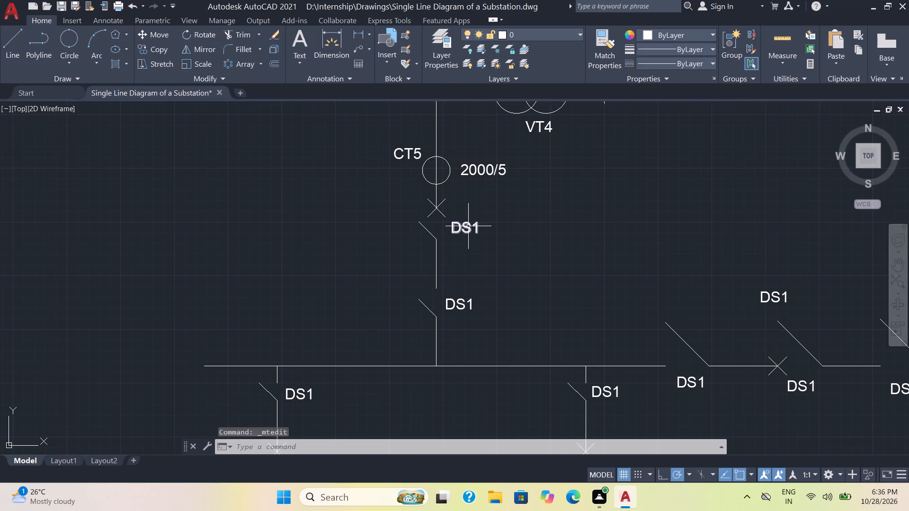
{"action": "double_click", "coordinate": [468, 226]}
{"action": "left_click_drag", "start_coordinate": [485, 231], "coordinate": [435, 225]}
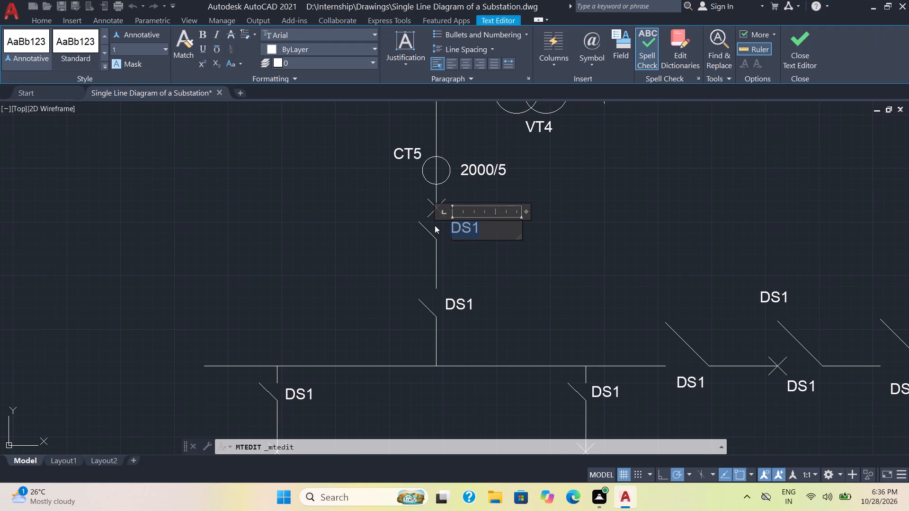
{"action": "type", "text": "CB5"}
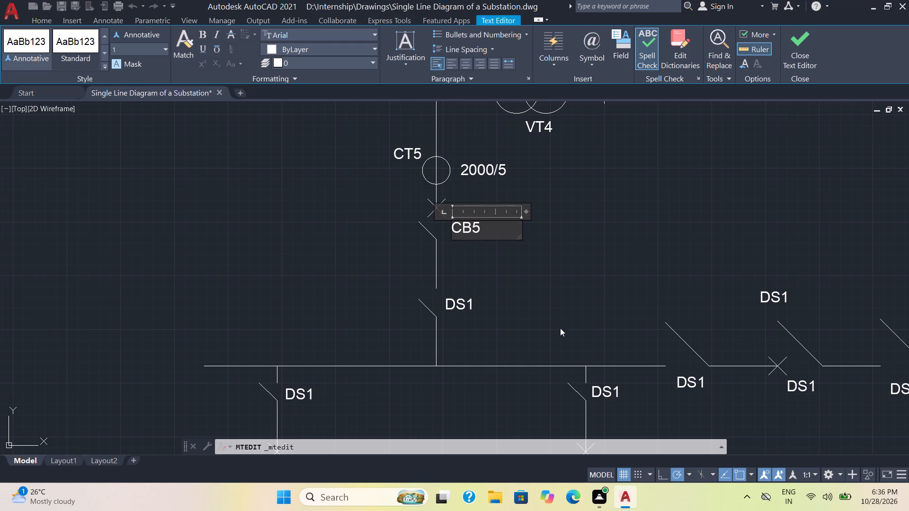
Change the DS1 label of the disconnector between CB5 and the lower busbar to DS9.
{"action": "double_click", "coordinate": [458, 303]}
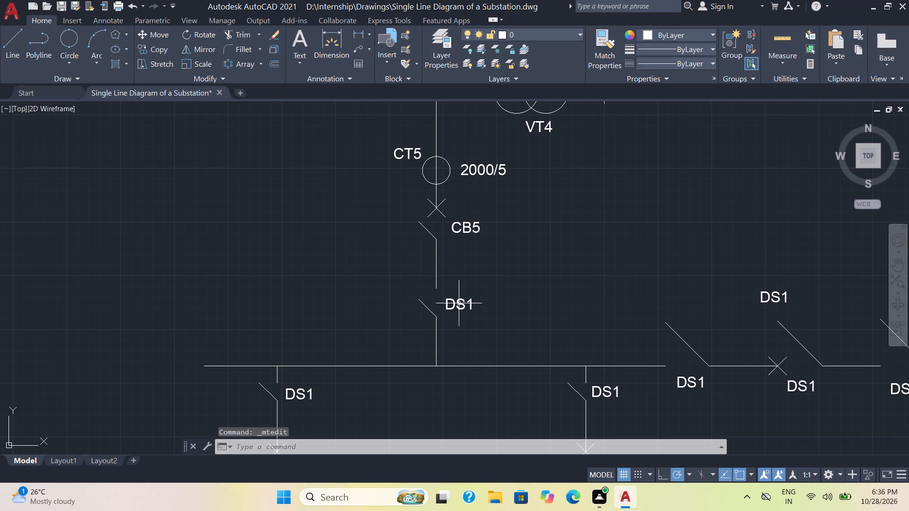
{"action": "double_click", "coordinate": [460, 303]}
{"action": "scroll", "coordinate": [486, 301], "scroll_direction": "down", "scroll_amount": 1}
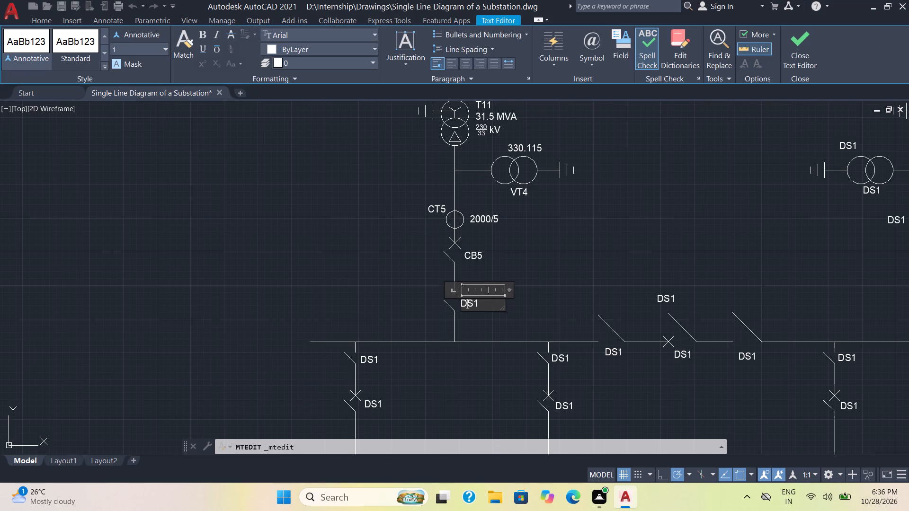
{"action": "scroll", "coordinate": [514, 300], "scroll_direction": "down", "scroll_amount": 2}
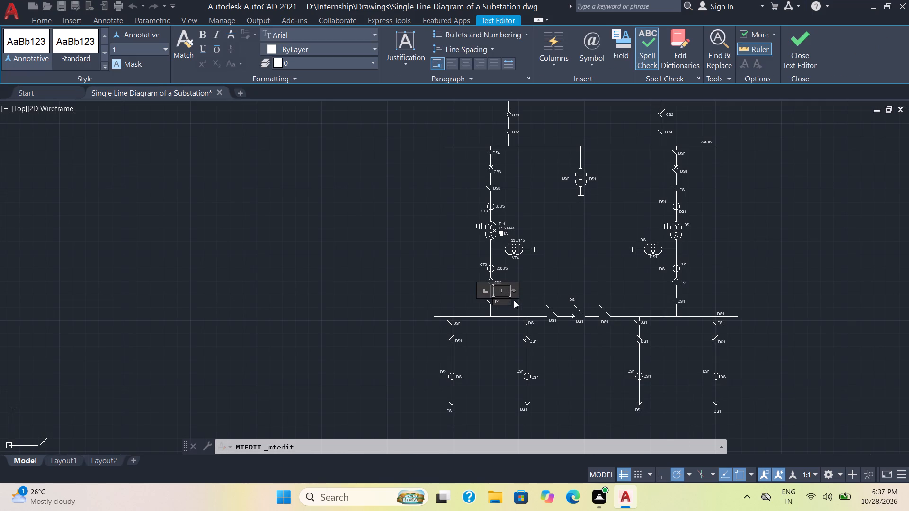
{"action": "scroll", "coordinate": [514, 300], "scroll_direction": "up", "scroll_amount": 4}
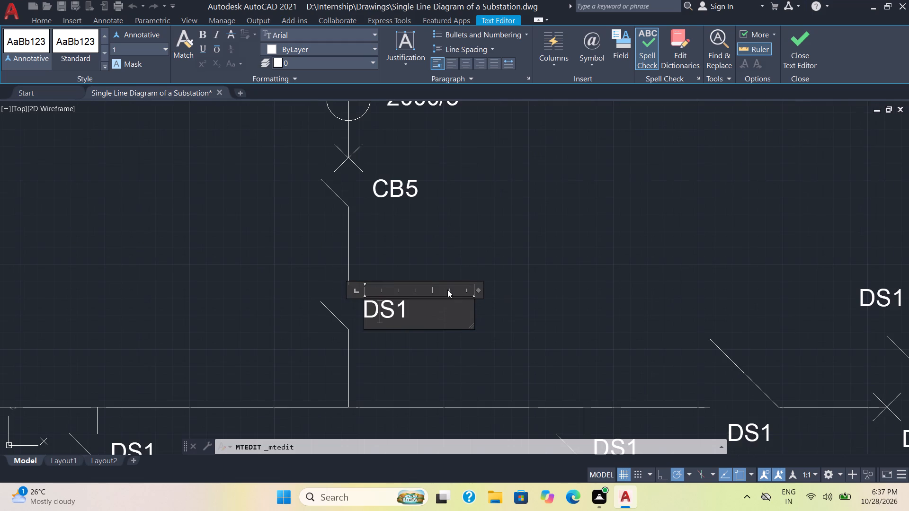
{"action": "left_click", "coordinate": [418, 310]}
{"action": "key", "text": "BackSpace"}
{"action": "key", "text": "9"}
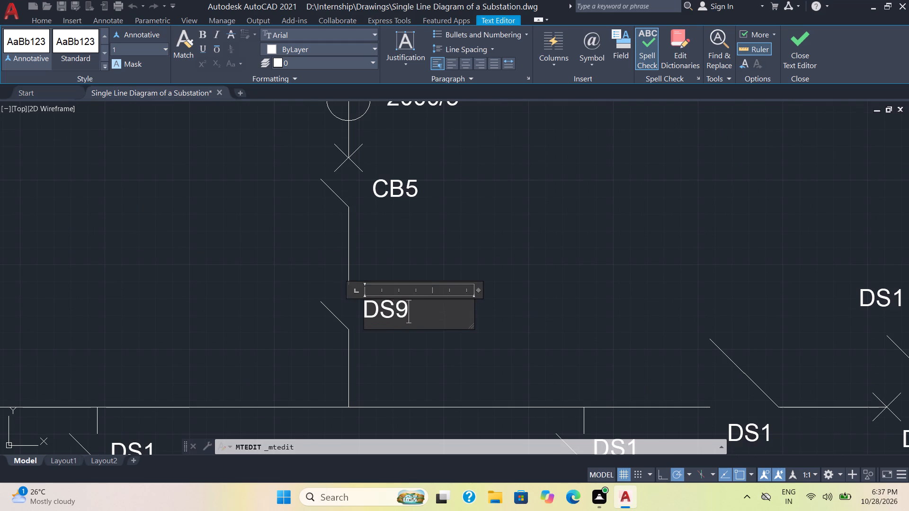
{"action": "left_click", "coordinate": [615, 295]}
Change the DS1 label on the right of the earthed voltage transformer below the 230 kV busbar to VT3.
{"action": "scroll", "coordinate": [618, 298], "scroll_direction": "down", "scroll_amount": 2}
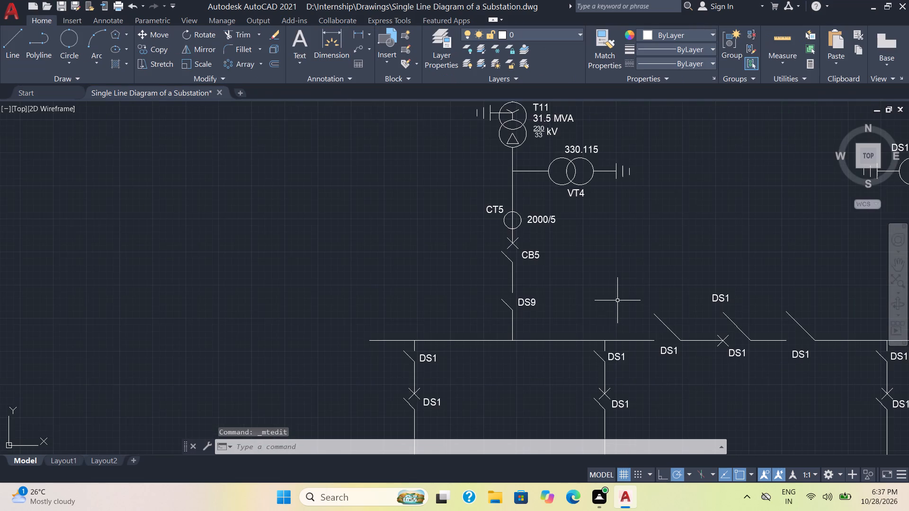
{"action": "scroll", "coordinate": [616, 305], "scroll_direction": "down", "scroll_amount": 1}
{"action": "scroll", "coordinate": [680, 245], "scroll_direction": "up", "scroll_amount": 2}
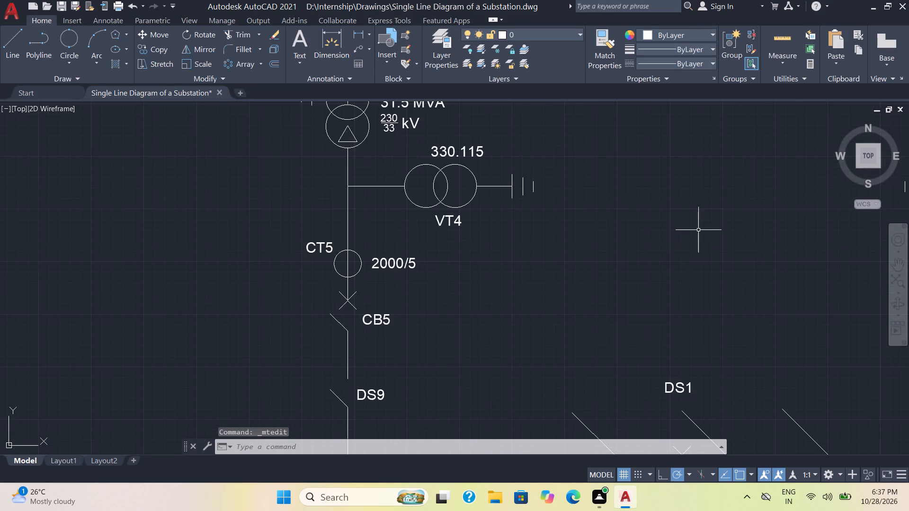
{"action": "middle_click_drag", "start_coordinate": [698, 230], "coordinate": [555, 350]}
{"action": "scroll", "coordinate": [579, 196], "scroll_direction": "down", "scroll_amount": 2}
{"action": "middle_click_drag", "start_coordinate": [605, 204], "coordinate": [469, 309]}
{"action": "scroll", "coordinate": [472, 256], "scroll_direction": "up", "scroll_amount": 2}
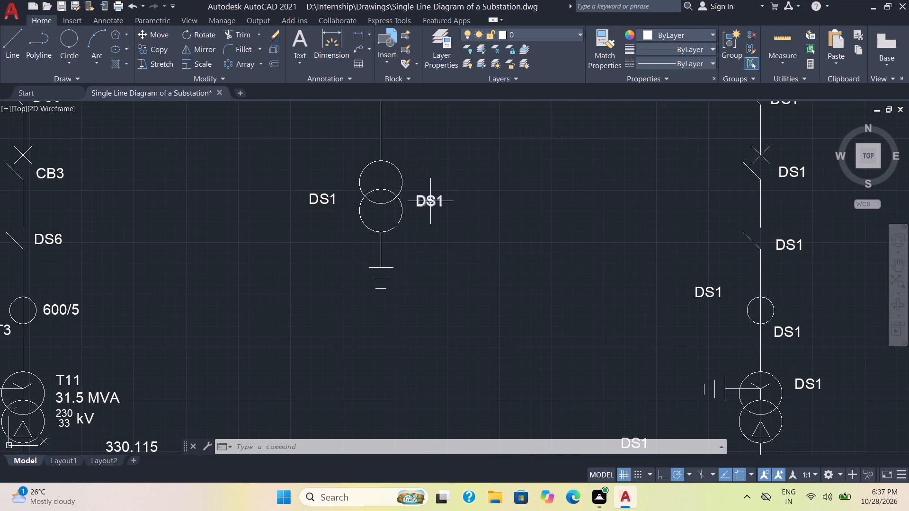
{"action": "double_click", "coordinate": [431, 202]}
{"action": "left_click_drag", "start_coordinate": [453, 206], "coordinate": [411, 199]}
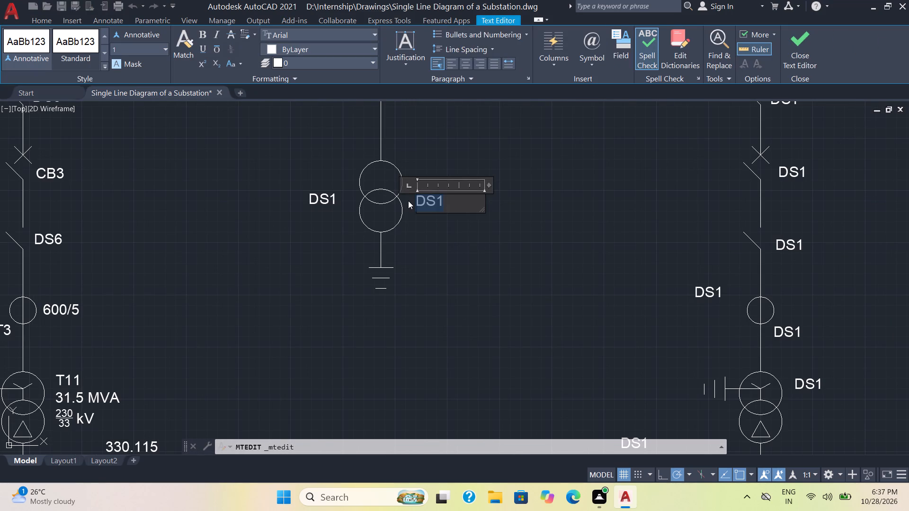
{"action": "type", "text": "VT5"}
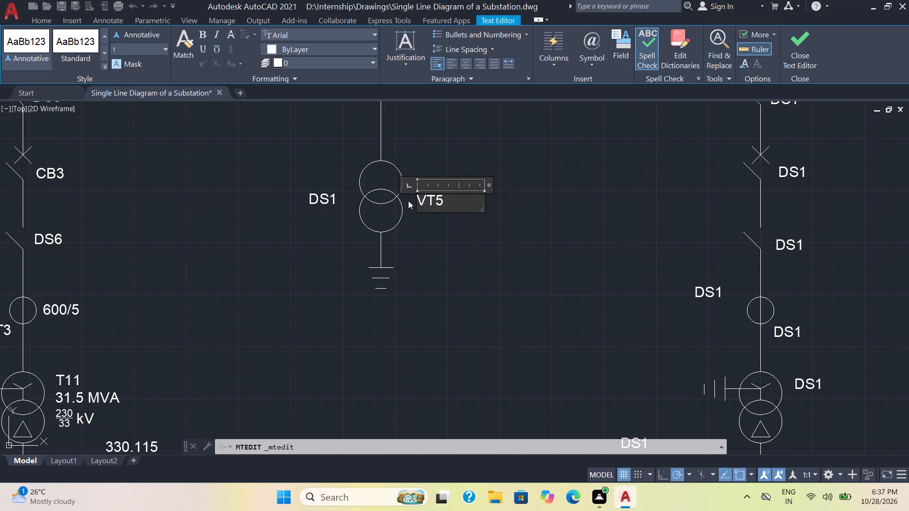
{"action": "key", "text": "BackSpace"}
{"action": "key", "text": "3"}
Change the DS1 label on the left of the VT3 voltage transformer to 2300.115.
{"action": "left_click", "coordinate": [327, 195]}
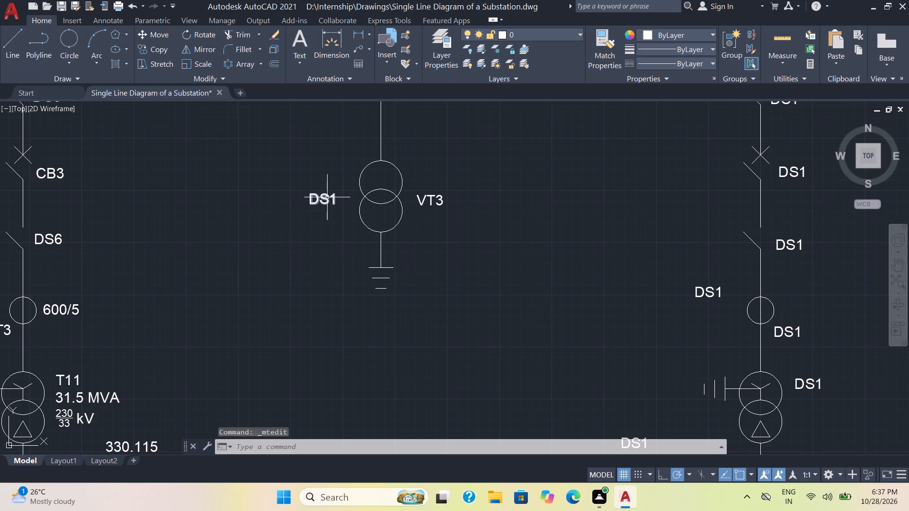
{"action": "double_click", "coordinate": [326, 198]}
{"action": "left_click_drag", "start_coordinate": [339, 195], "coordinate": [303, 193]}
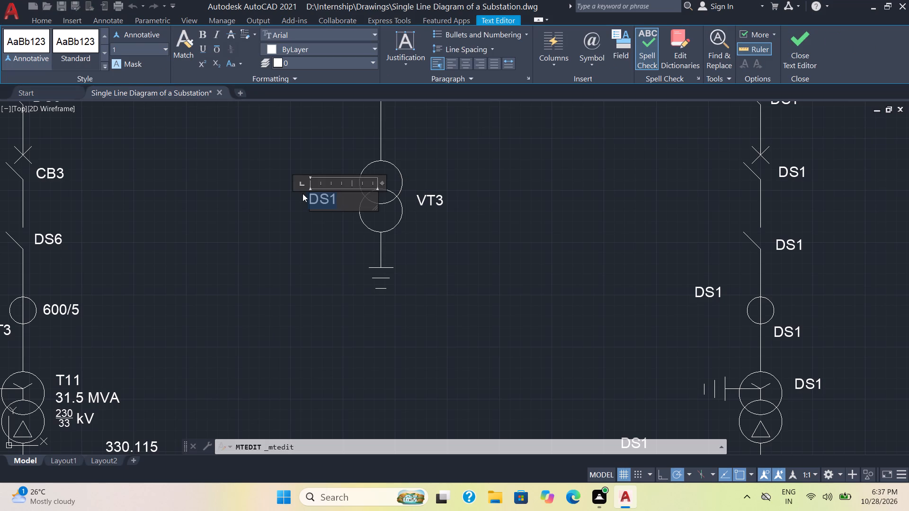
{"action": "type", "text": "230"}
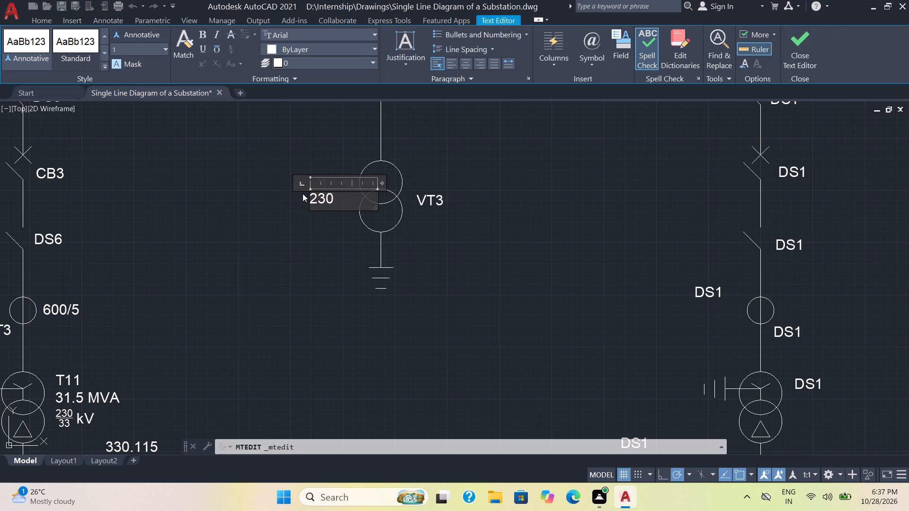
{"action": "key", "text": "0"}
{"action": "type", "text": ".11"}
{"action": "key", "text": "5"}
{"action": "left_click", "coordinate": [288, 253]}
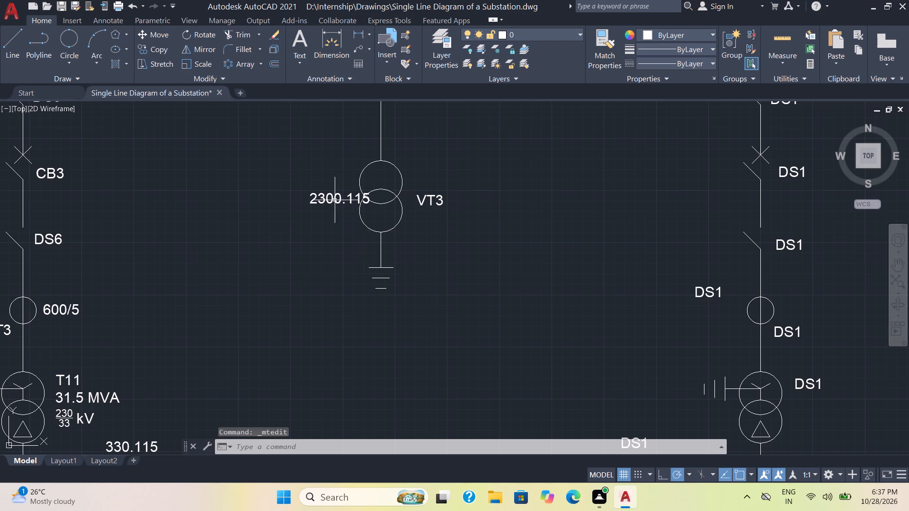
Rotate the 2300.115 label 90° about its middle so it reads vertically beside VT3.
{"action": "left_click", "coordinate": [335, 200]}
{"action": "left_click", "coordinate": [212, 34]}
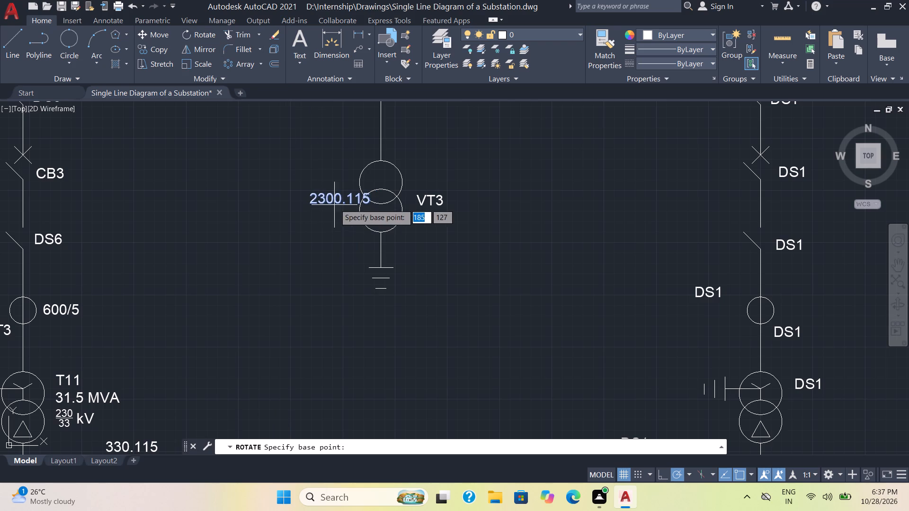
{"action": "left_click", "coordinate": [340, 199]}
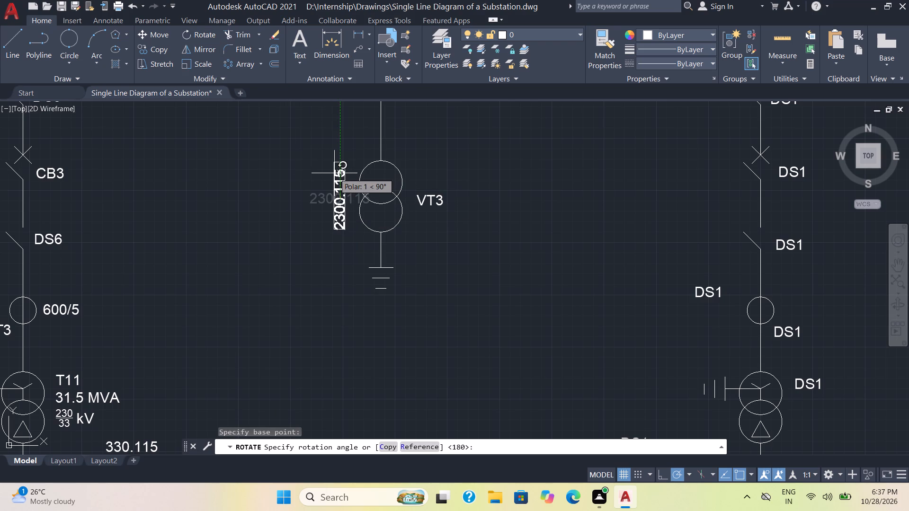
{"action": "left_click", "coordinate": [334, 173]}
Change the DS1 label of the first disconnector below the 230 kV busbar on the right transformer feeder to DS7.
{"action": "scroll", "coordinate": [404, 286], "scroll_direction": "down", "scroll_amount": 1}
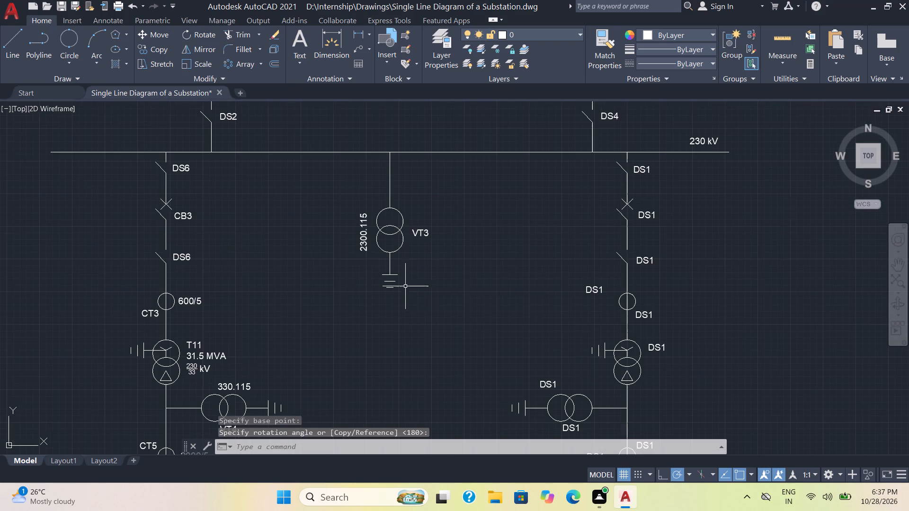
{"action": "middle_click_drag", "start_coordinate": [548, 287], "coordinate": [381, 289]}
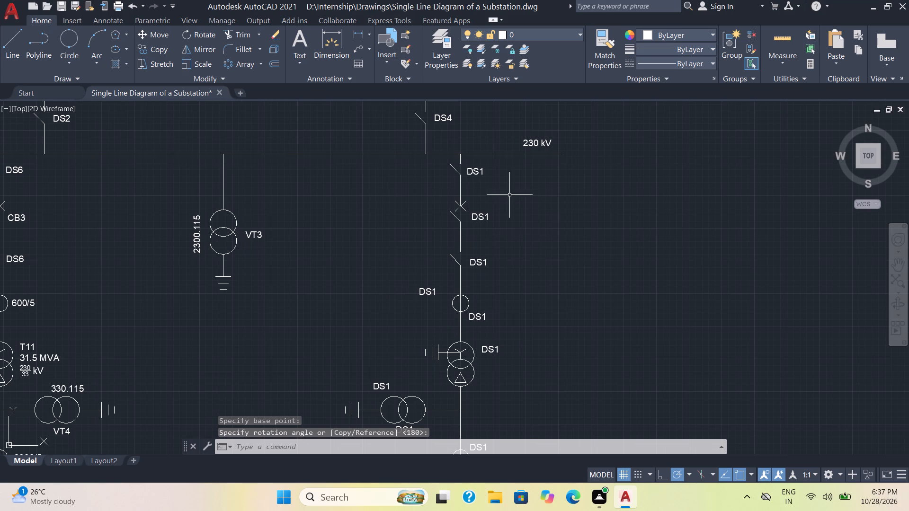
{"action": "double_click", "coordinate": [481, 173]}
{"action": "left_click", "coordinate": [486, 174]}
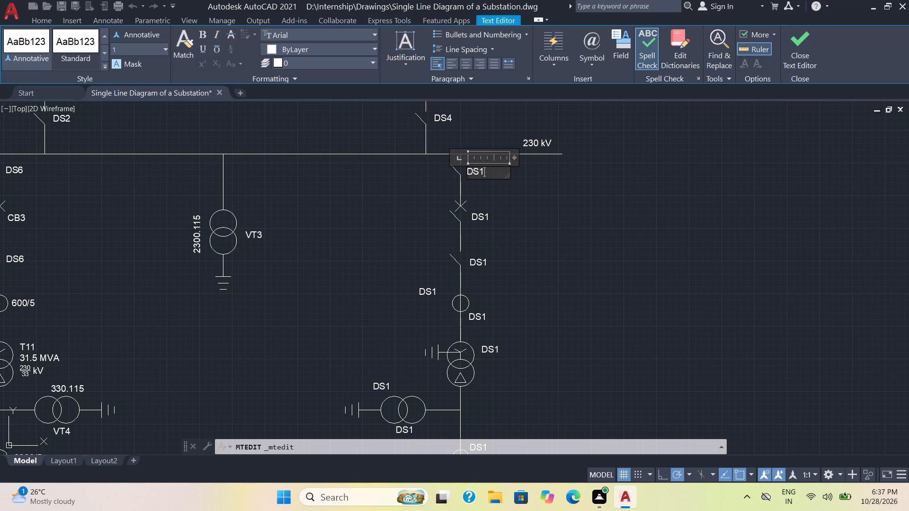
{"action": "key", "text": "BackSpace"}
{"action": "key", "text": "7"}
Change the DS1 label beside the circuit breaker below DS7 to CB4.
{"action": "double_click", "coordinate": [477, 217]}
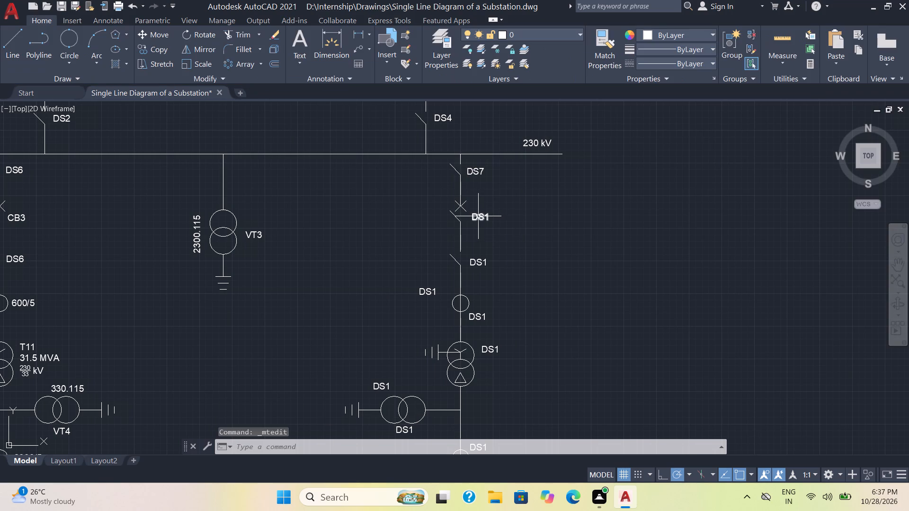
{"action": "double_click", "coordinate": [479, 216]}
{"action": "left_click_drag", "start_coordinate": [495, 220], "coordinate": [449, 220]}
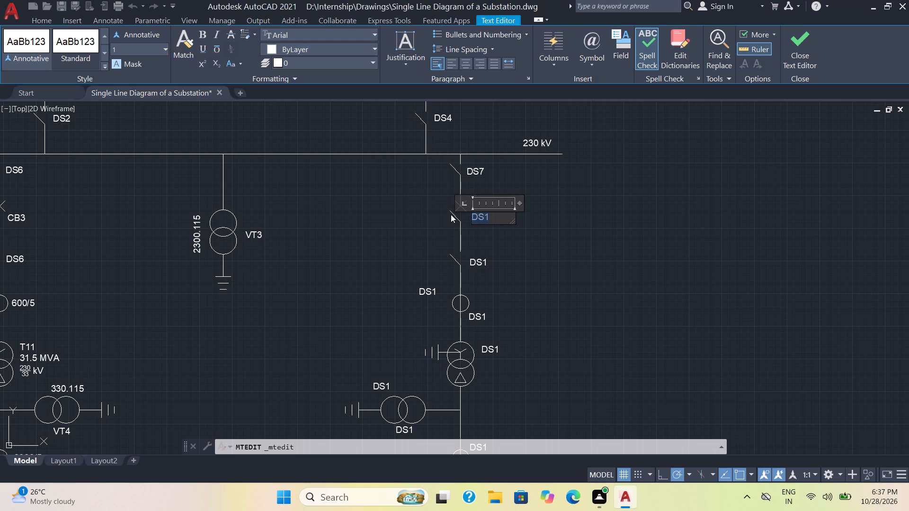
{"action": "key", "text": "c"}
{"action": "type", "text": "B4"}
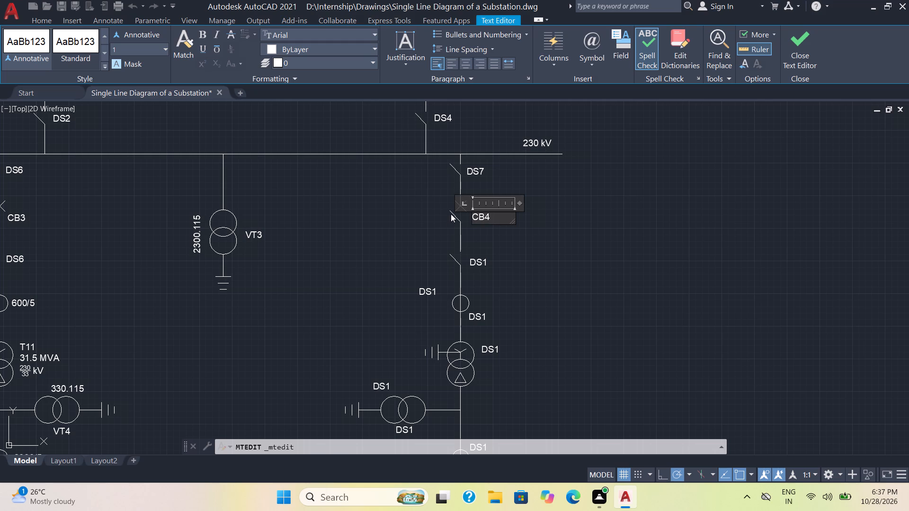
Change the DS1 label of the disconnector below CB4 on the right transformer feeder to DS8.
{"action": "double_click", "coordinate": [476, 261]}
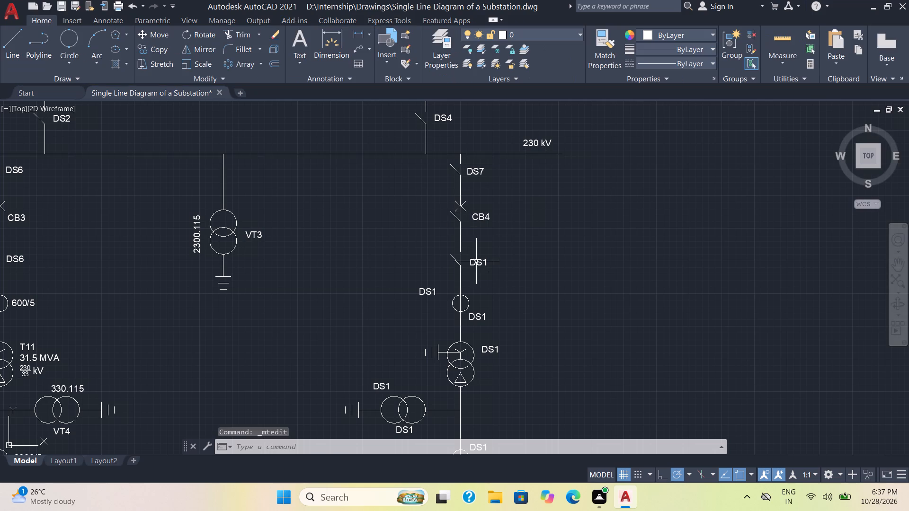
{"action": "double_click", "coordinate": [479, 264]}
{"action": "left_click", "coordinate": [490, 263]}
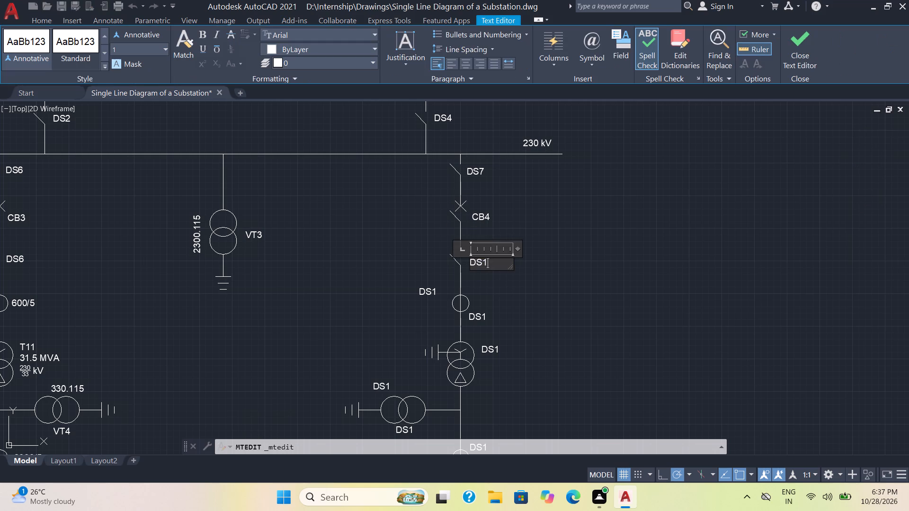
{"action": "key", "text": "BackSpace"}
{"action": "key", "text": "8"}
Change the DS1 label at the upper left of the current transformer below DS8 to 600/5.
{"action": "double_click", "coordinate": [428, 292]}
{"action": "double_click", "coordinate": [428, 292]}
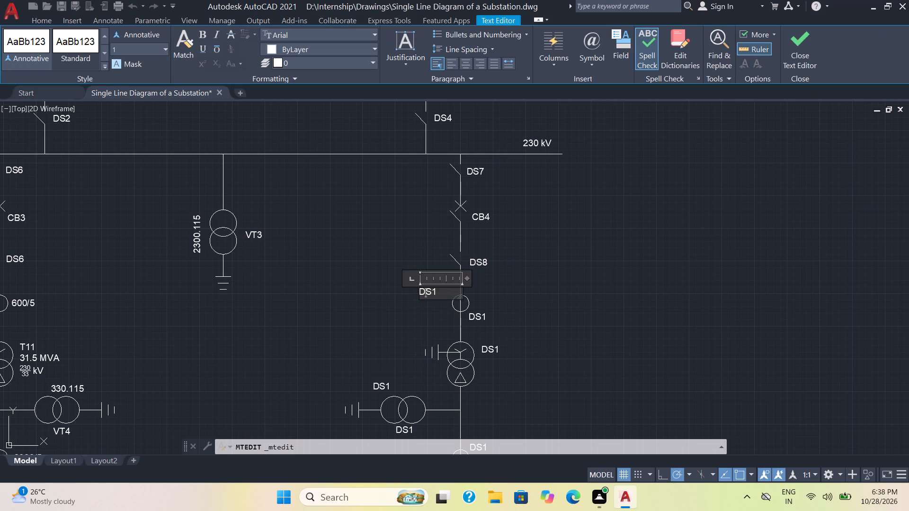
{"action": "left_click_drag", "start_coordinate": [436, 294], "coordinate": [407, 297]}
{"action": "type", "text": "600"}
{"action": "key", "text": "slash"}
{"action": "key", "text": "5"}
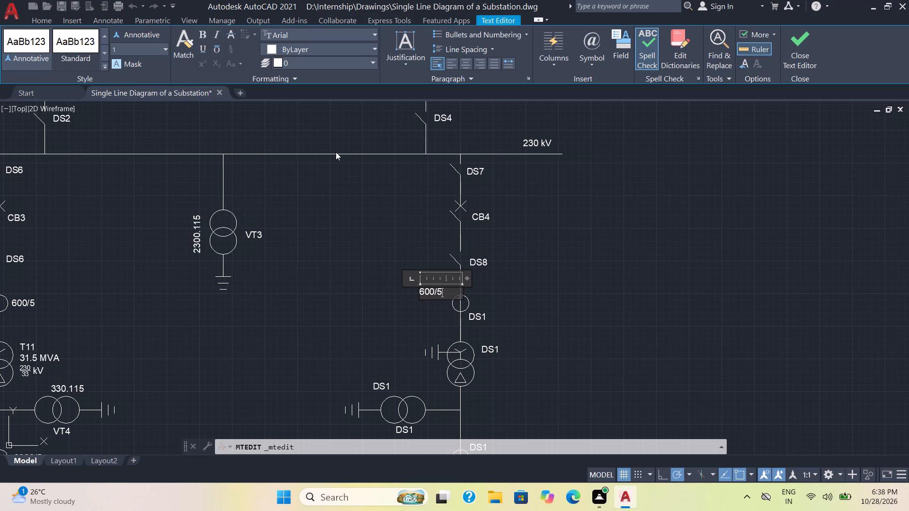
Change the DS1 label at the lower right of the same current transformer to CT4.
{"action": "left_click", "coordinate": [480, 318]}
{"action": "double_click", "coordinate": [480, 318]}
{"action": "left_click_drag", "start_coordinate": [487, 317], "coordinate": [458, 316]}
{"action": "type", "text": "CT"}
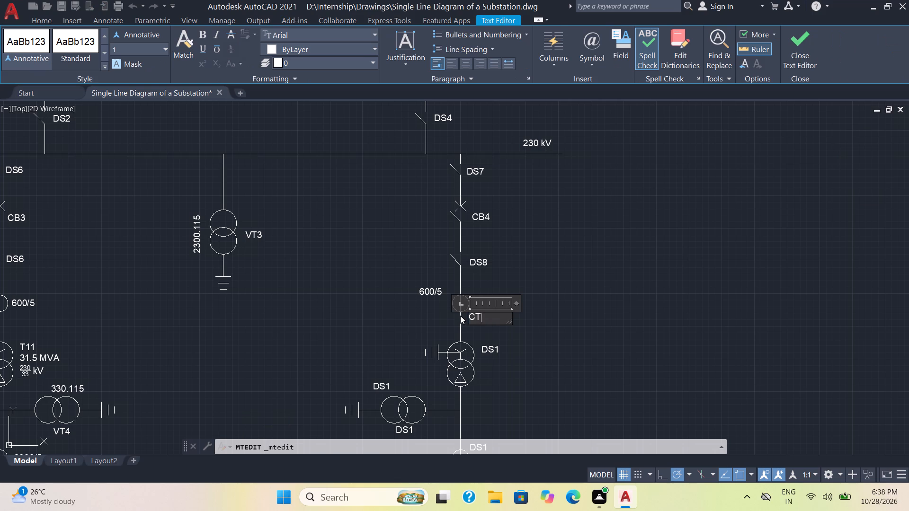
{"action": "key", "text": "4"}
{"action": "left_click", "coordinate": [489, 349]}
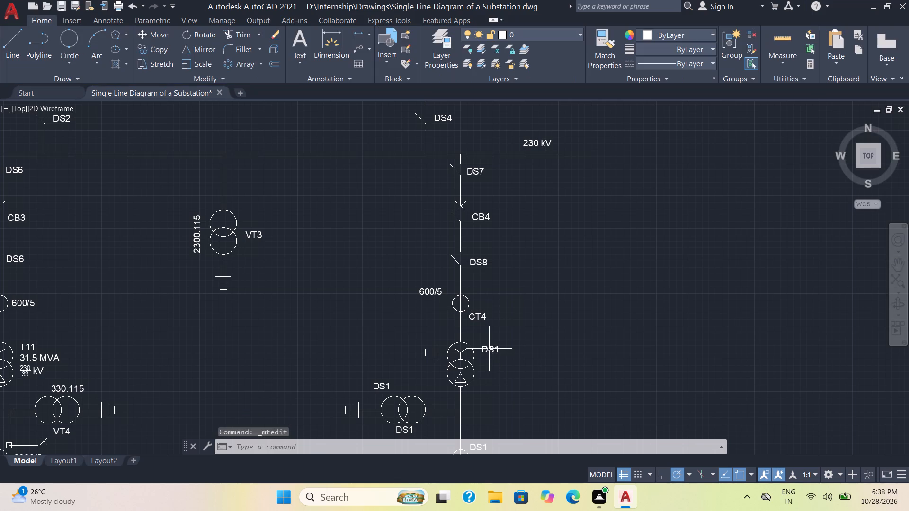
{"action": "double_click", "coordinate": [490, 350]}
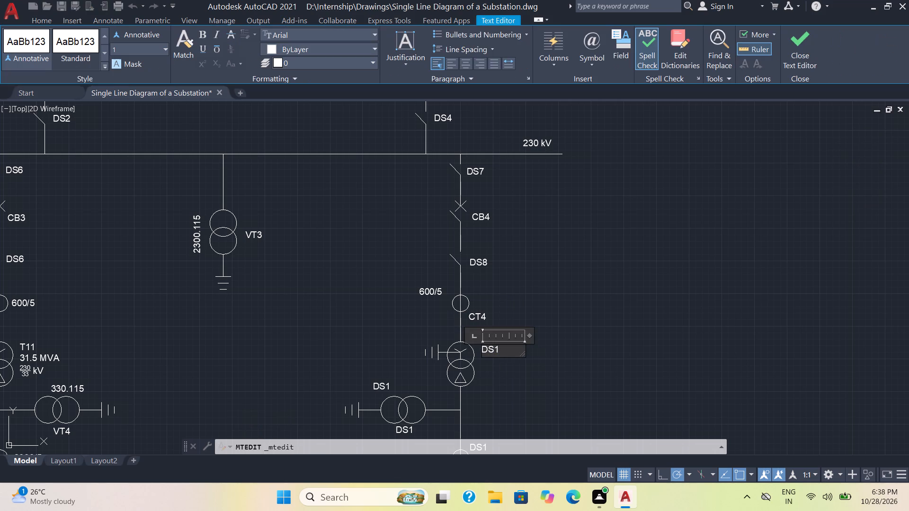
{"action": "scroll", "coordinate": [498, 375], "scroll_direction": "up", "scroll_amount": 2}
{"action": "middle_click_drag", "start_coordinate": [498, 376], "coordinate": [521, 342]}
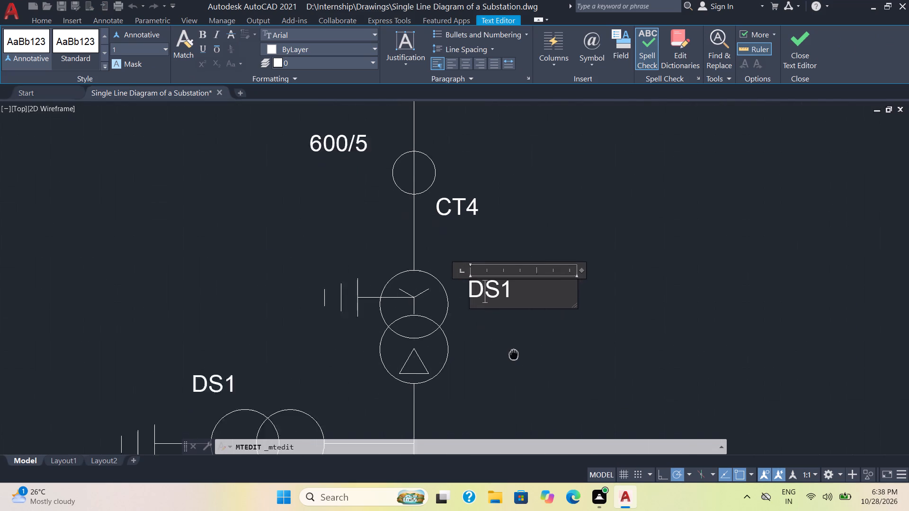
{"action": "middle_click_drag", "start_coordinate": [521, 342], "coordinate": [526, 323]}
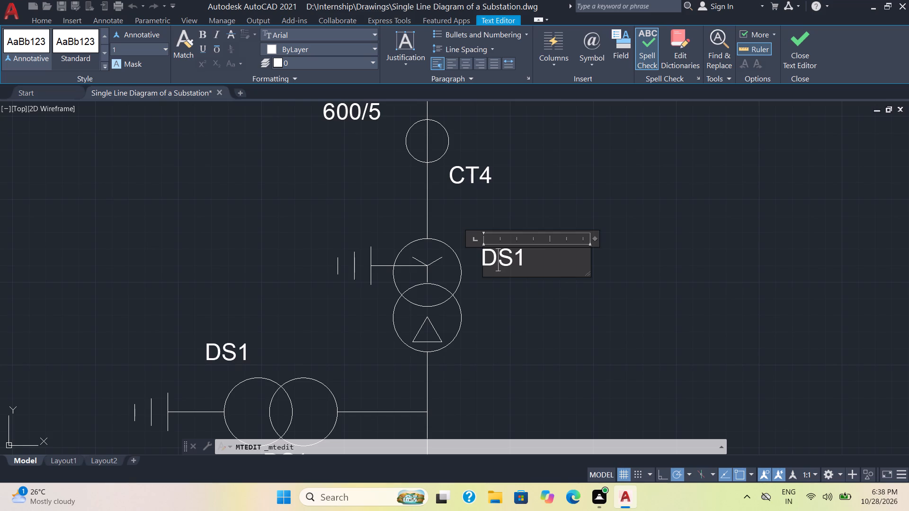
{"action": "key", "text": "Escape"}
Erase the DS1 label beside the power transformer below CT4.
{"action": "scroll", "coordinate": [570, 297], "scroll_direction": "down", "scroll_amount": 1}
{"action": "scroll", "coordinate": [528, 275], "scroll_direction": "down", "scroll_amount": 2}
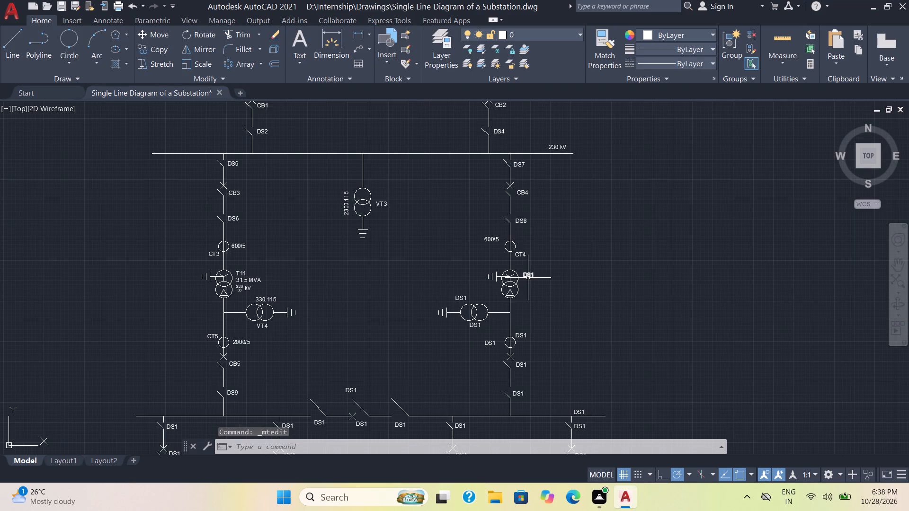
{"action": "left_click", "coordinate": [531, 274]}
{"action": "key", "text": "Delete"}
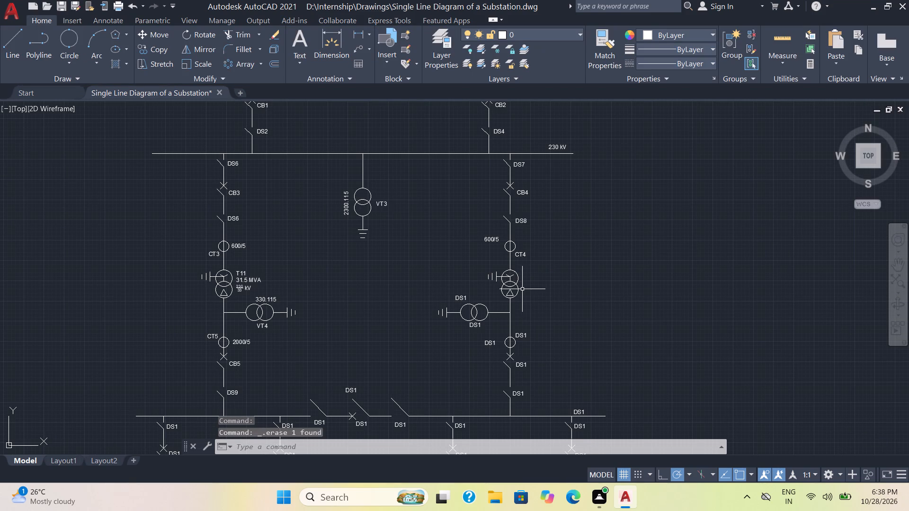
Copy the T11, 31.5 MVA, 230/33 kV text block horizontally to beside the right feeder's power transformer.
{"action": "left_click", "coordinate": [244, 284]}
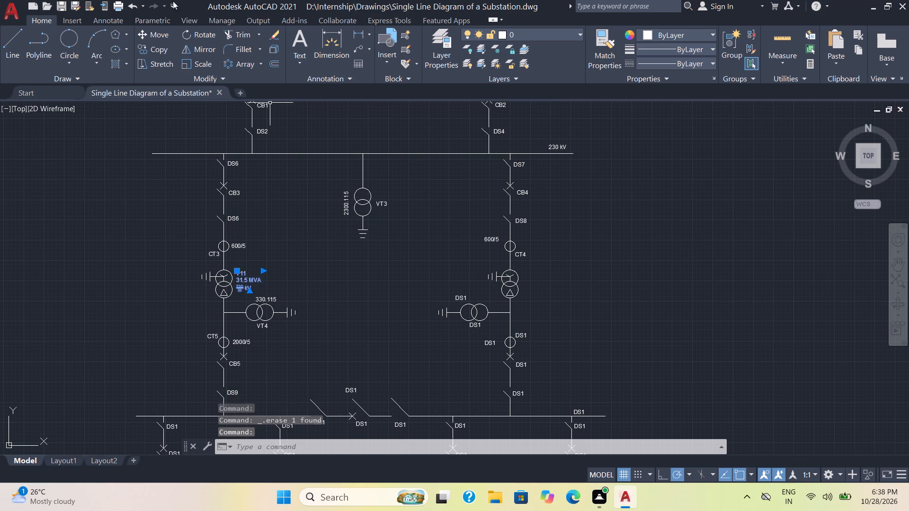
{"action": "left_click", "coordinate": [153, 48]}
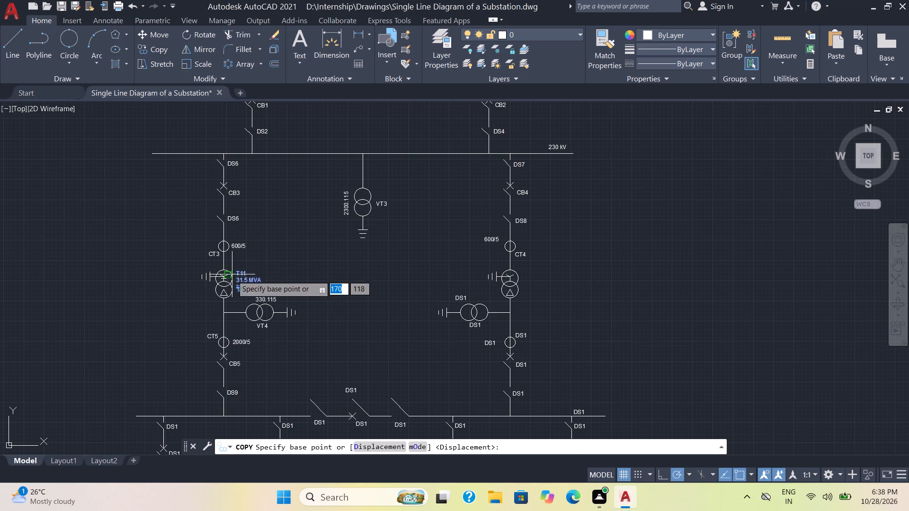
{"action": "left_click", "coordinate": [246, 281]}
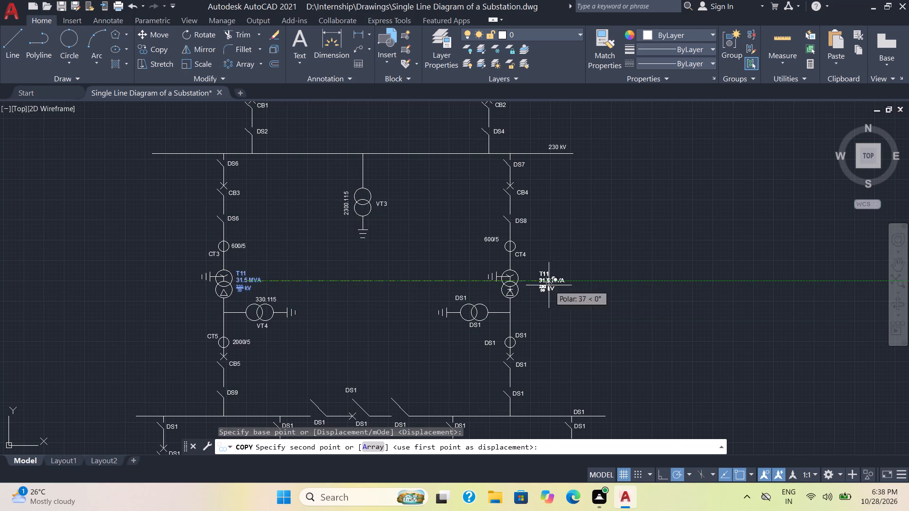
{"action": "left_click", "coordinate": [534, 283]}
{"action": "key", "text": "Escape"}
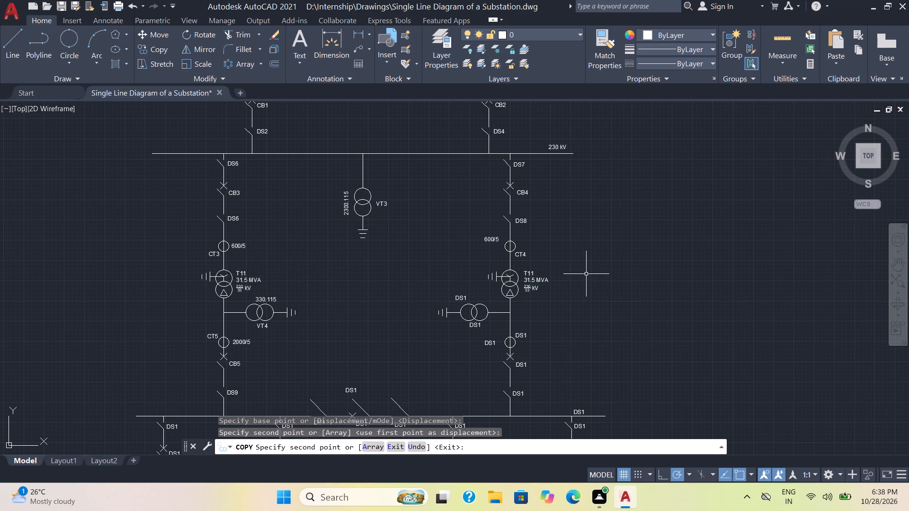
Change the transformer name in the copied rating text from T11 to T12.
{"action": "scroll", "coordinate": [529, 280], "scroll_direction": "up", "scroll_amount": 3}
{"action": "double_click", "coordinate": [527, 283]}
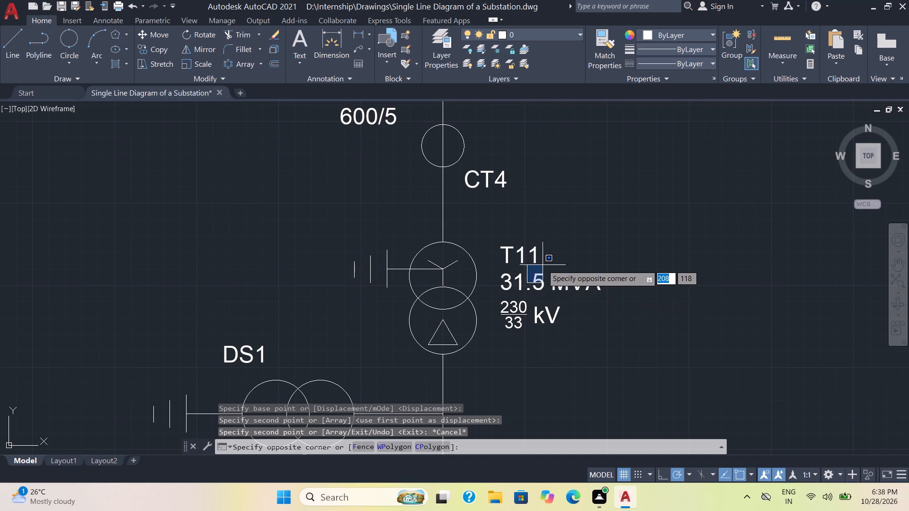
{"action": "double_click", "coordinate": [521, 257]}
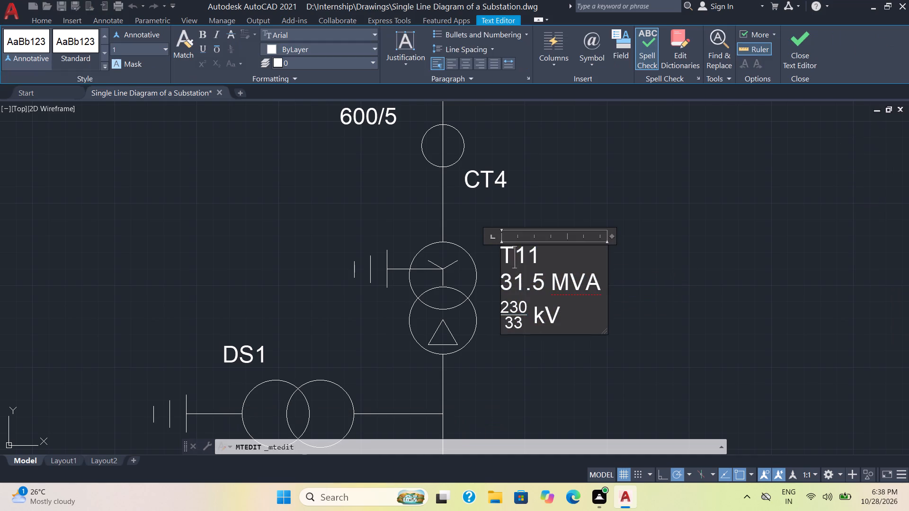
{"action": "left_click", "coordinate": [545, 261]}
{"action": "key", "text": "BackSpace"}
{"action": "key", "text": "2"}
{"action": "left_click", "coordinate": [718, 321]}
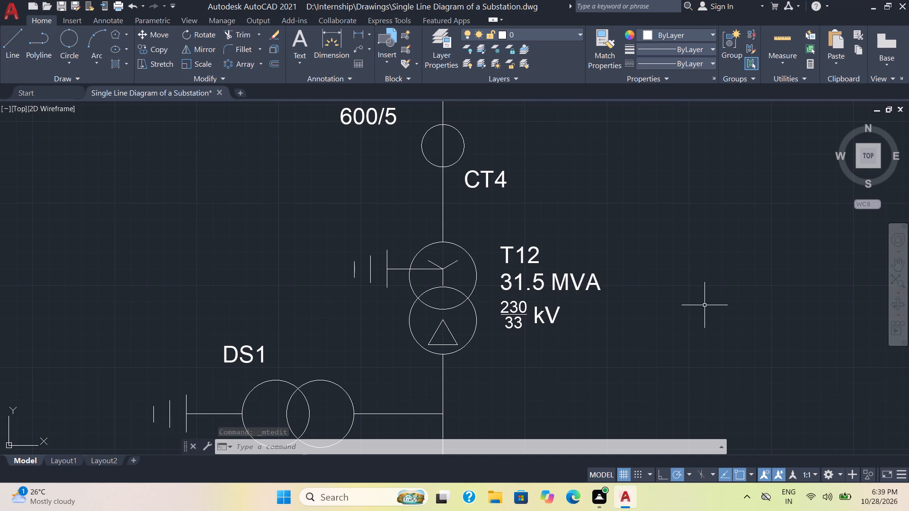
Change the DS1 label above the voltage transformer branching off below T12 to 330.115.
{"action": "scroll", "coordinate": [702, 306], "scroll_direction": "down", "scroll_amount": 1}
{"action": "middle_click_drag", "start_coordinate": [644, 381], "coordinate": [644, 381]}
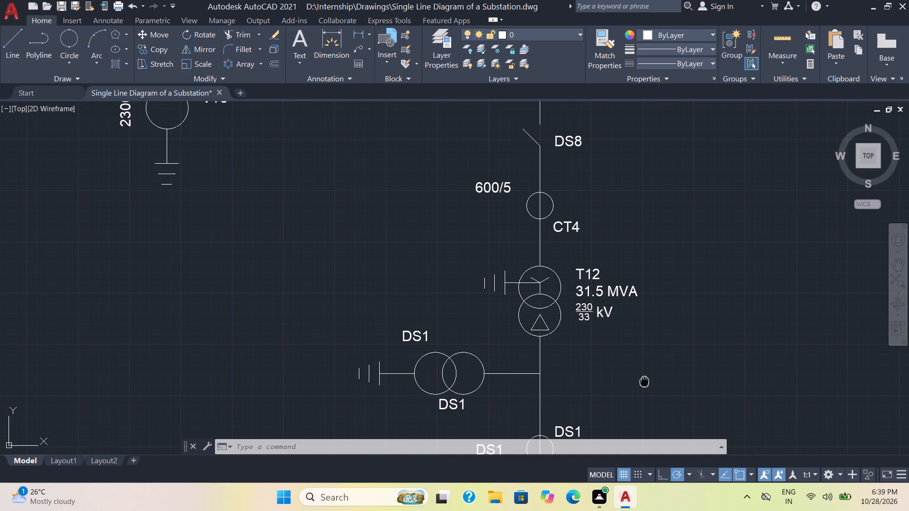
{"action": "middle_click_drag", "start_coordinate": [644, 381], "coordinate": [578, 248]}
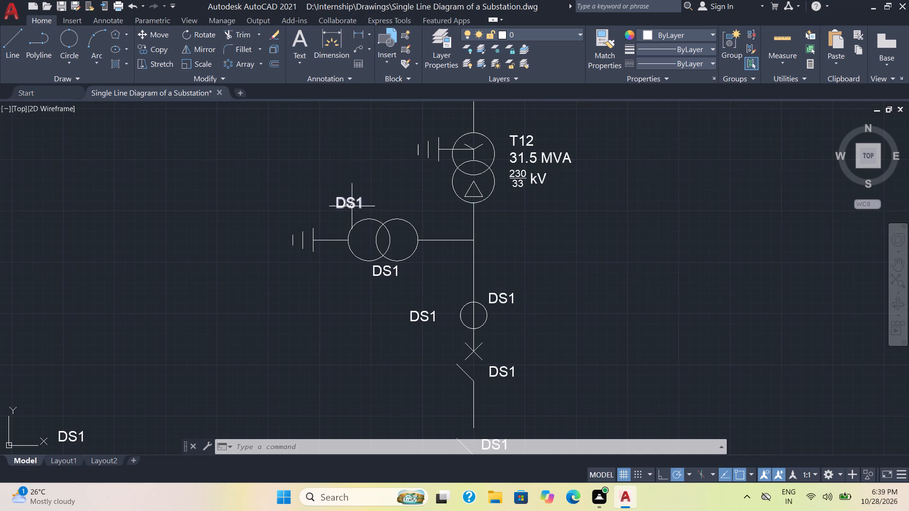
{"action": "double_click", "coordinate": [354, 206]}
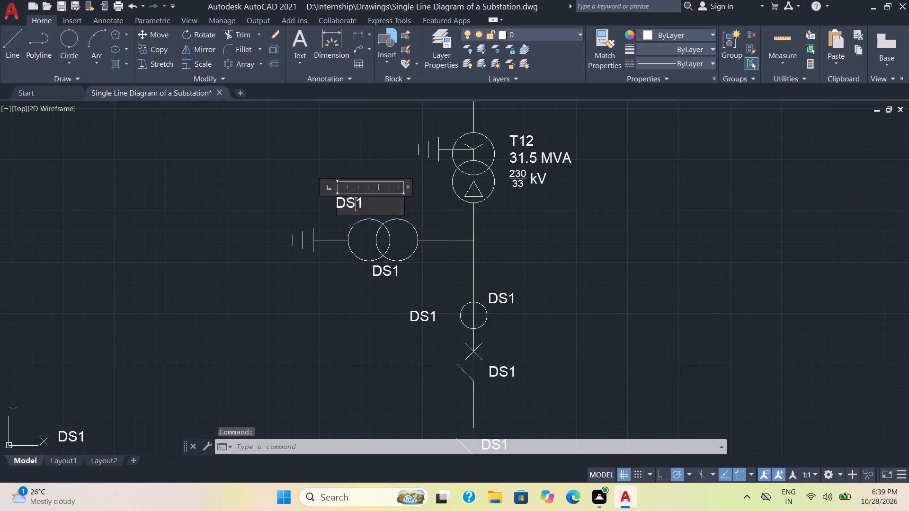
{"action": "left_click_drag", "start_coordinate": [368, 211], "coordinate": [312, 206]}
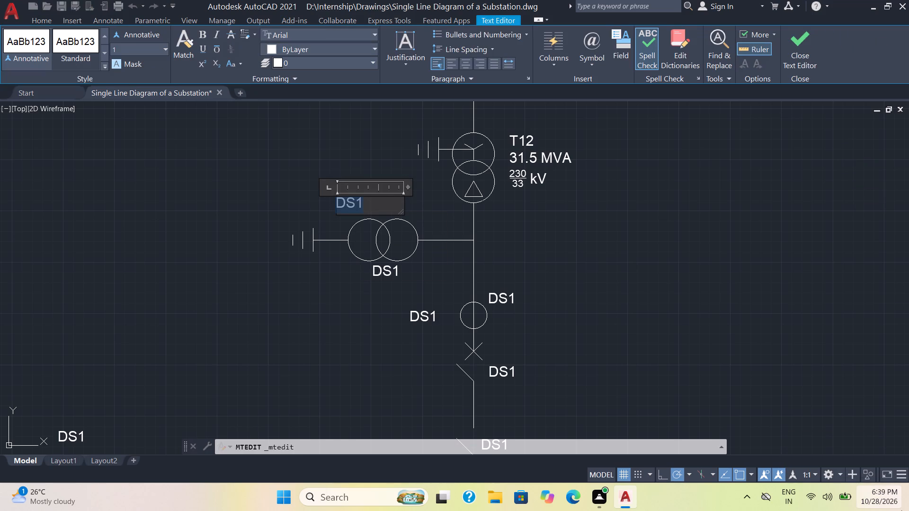
{"action": "key", "text": "3"}
{"action": "key", "text": "3"}
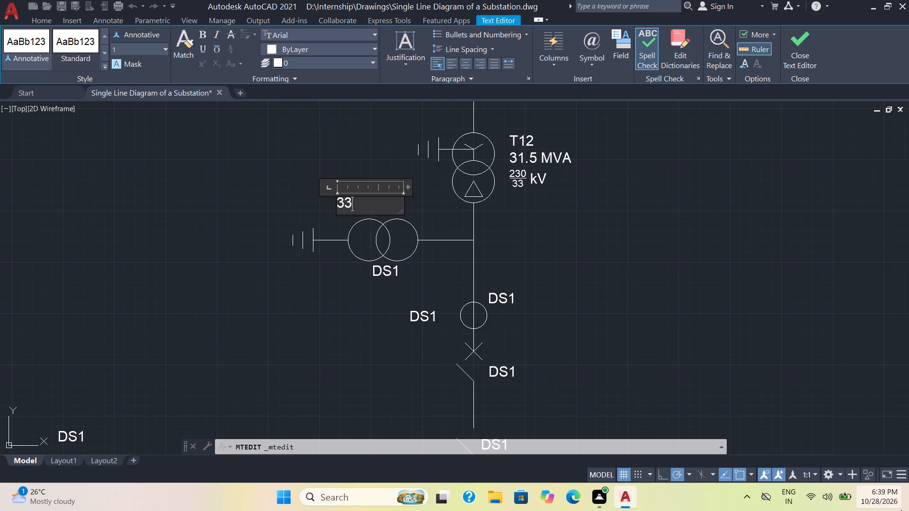
{"action": "type", "text": "0.1"}
{"action": "key", "text": "1"}
{"action": "key", "text": "5"}
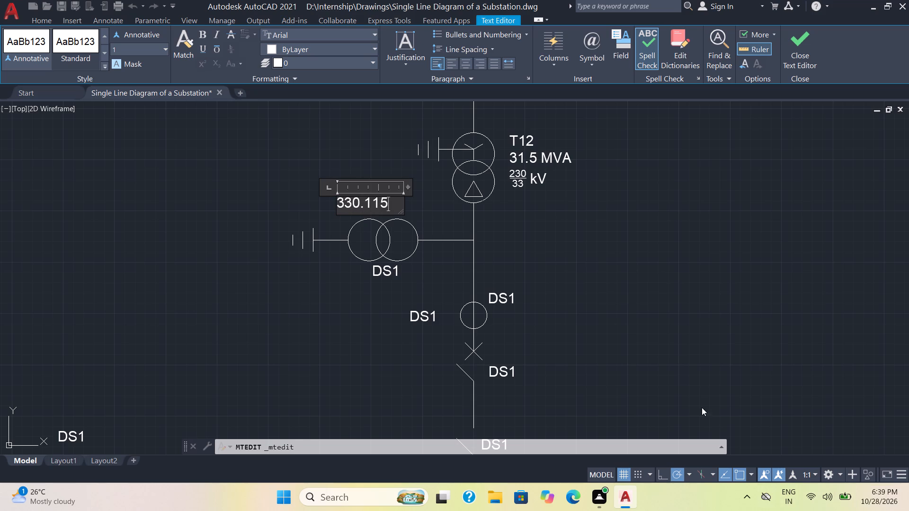
Change the DS1 label beneath the voltage transformer rated 330.115 on the T12 branch to VT5.
{"action": "double_click", "coordinate": [381, 272]}
{"action": "double_click", "coordinate": [383, 271]}
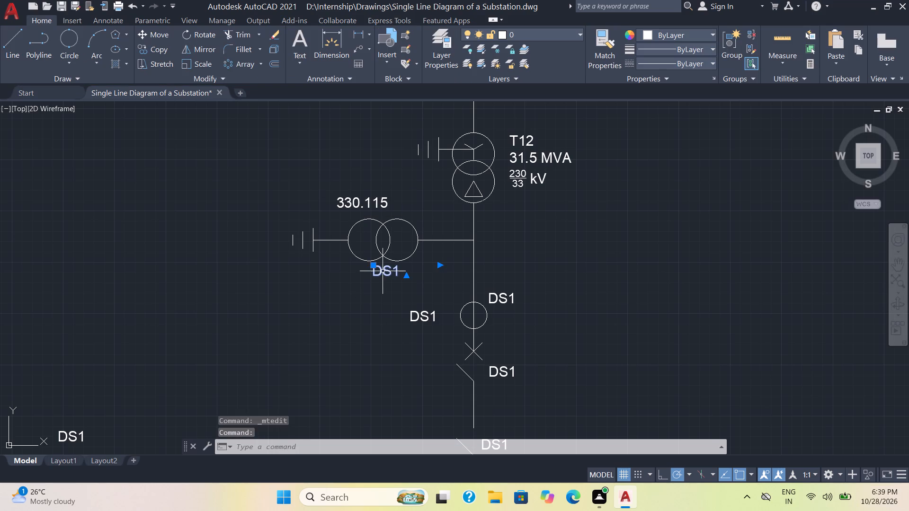
{"action": "left_click_drag", "start_coordinate": [408, 274], "coordinate": [348, 275]}
{"action": "type", "text": "VT5"}
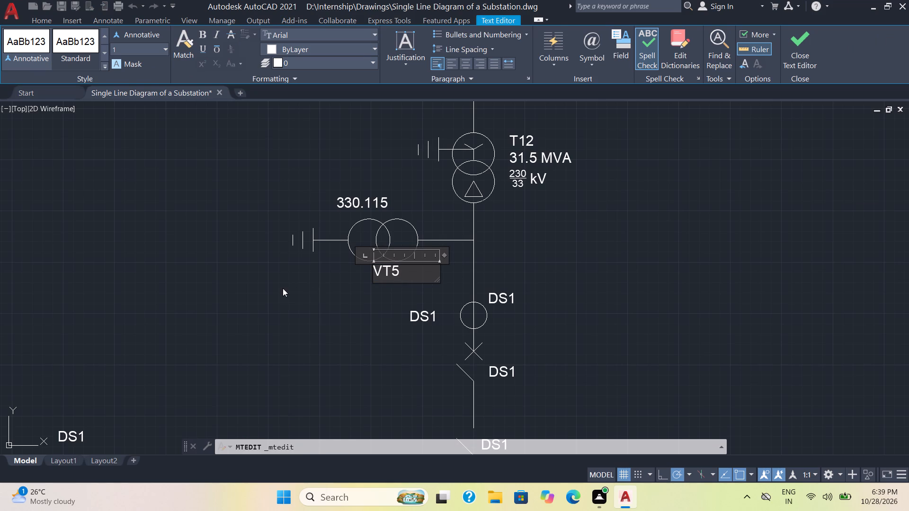
Change the DS1 label at the upper right of the current transformer below the VT5 branch to CT8.
{"action": "left_click", "coordinate": [501, 298]}
{"action": "double_click", "coordinate": [502, 298]}
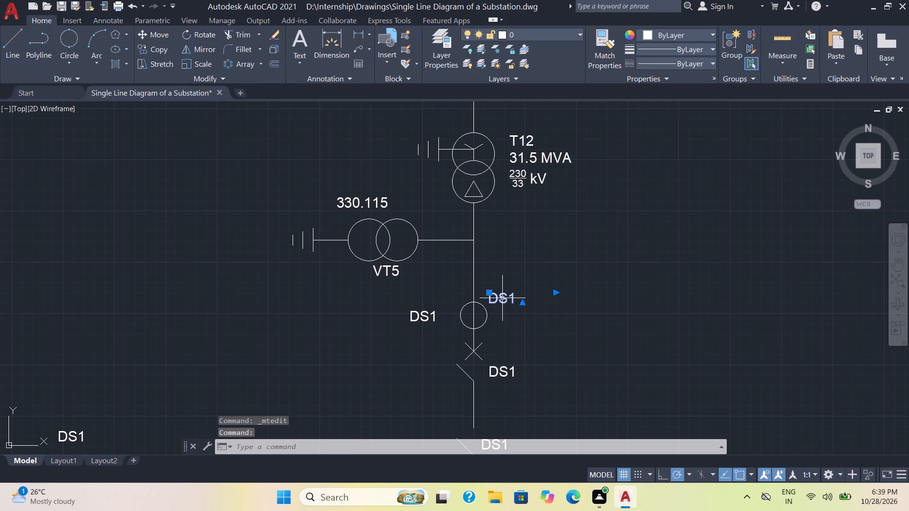
{"action": "left_click_drag", "start_coordinate": [519, 298], "coordinate": [486, 297]}
{"action": "key", "text": "c"}
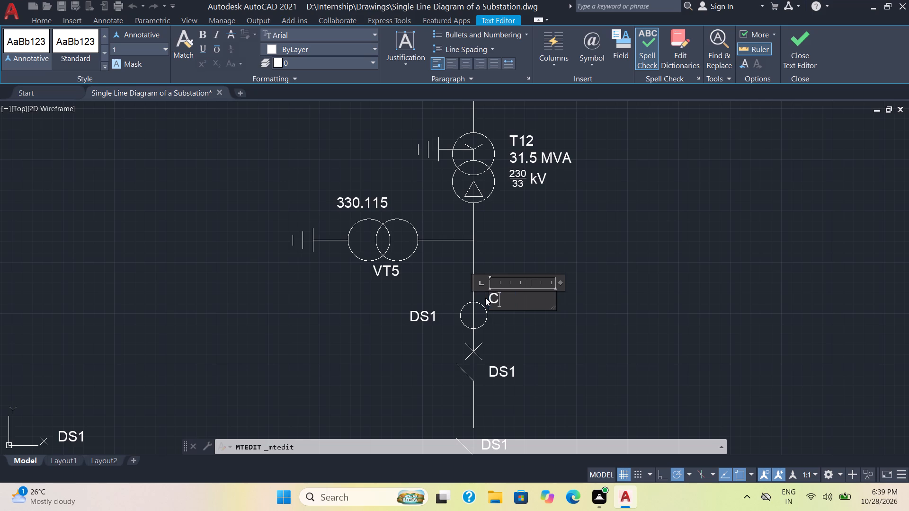
{"action": "key", "text": "t"}
{"action": "key", "text": "8"}
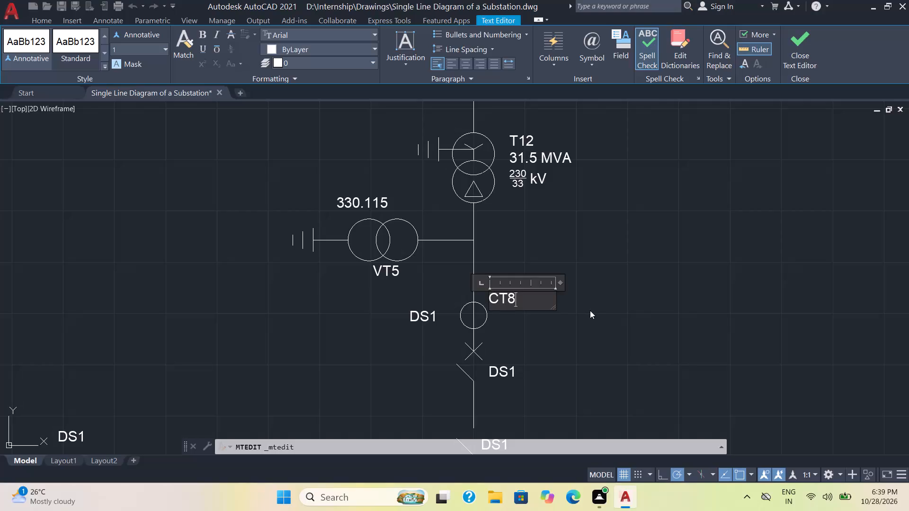
Change the DS1 label on the left side of current transformer CT8 to 20005.
{"action": "double_click", "coordinate": [427, 318]}
{"action": "double_click", "coordinate": [426, 318]}
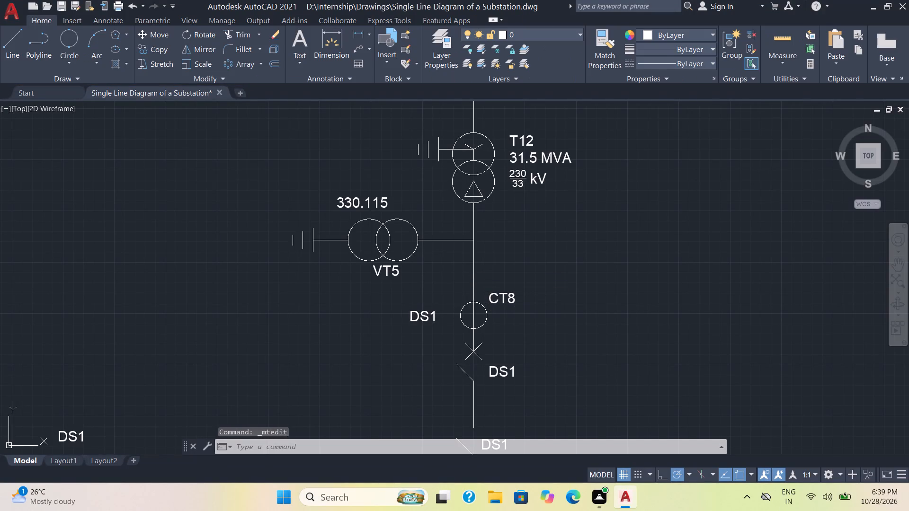
{"action": "left_click_drag", "start_coordinate": [442, 322], "coordinate": [442, 321]}
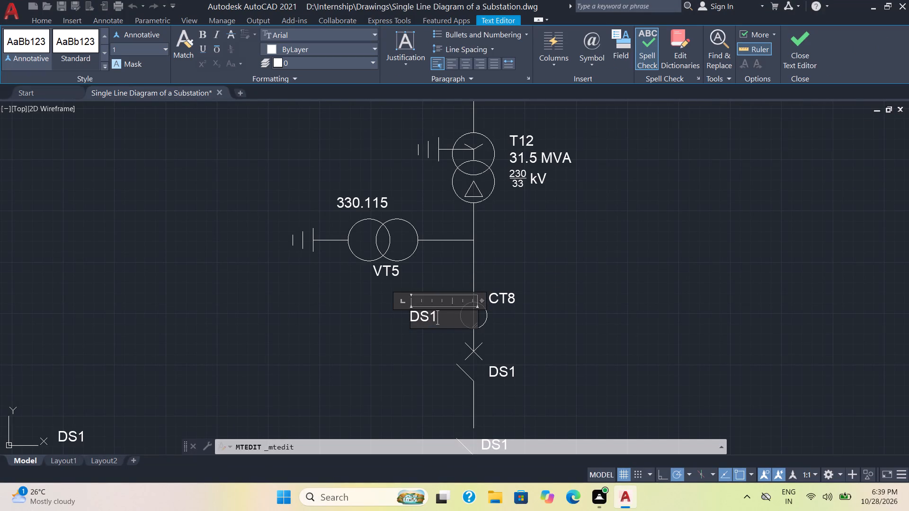
{"action": "left_click_drag", "start_coordinate": [442, 321], "coordinate": [382, 323]}
{"action": "key", "text": "2"}
{"action": "type", "text": "000"}
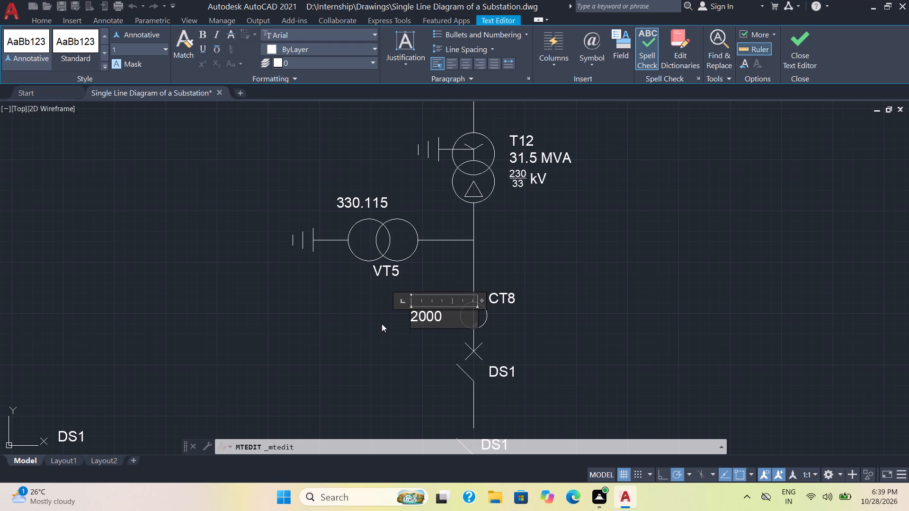
{"action": "key", "text": "5"}
Change the DS1 label beside the circuit breaker below CT8 on the T12 branch to CB5.
{"action": "triple_click", "coordinate": [506, 371]}
{"action": "left_click", "coordinate": [506, 371]}
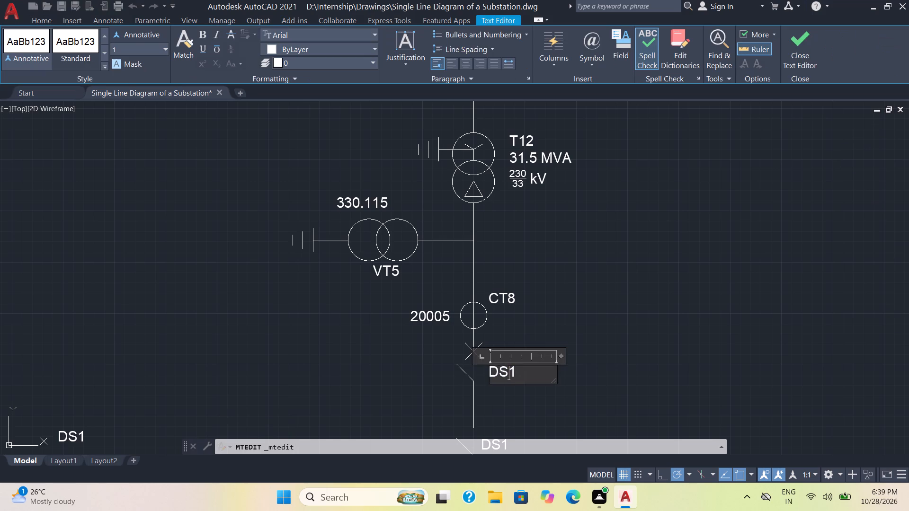
{"action": "left_click_drag", "start_coordinate": [526, 371], "coordinate": [444, 366]}
{"action": "key", "text": "c"}
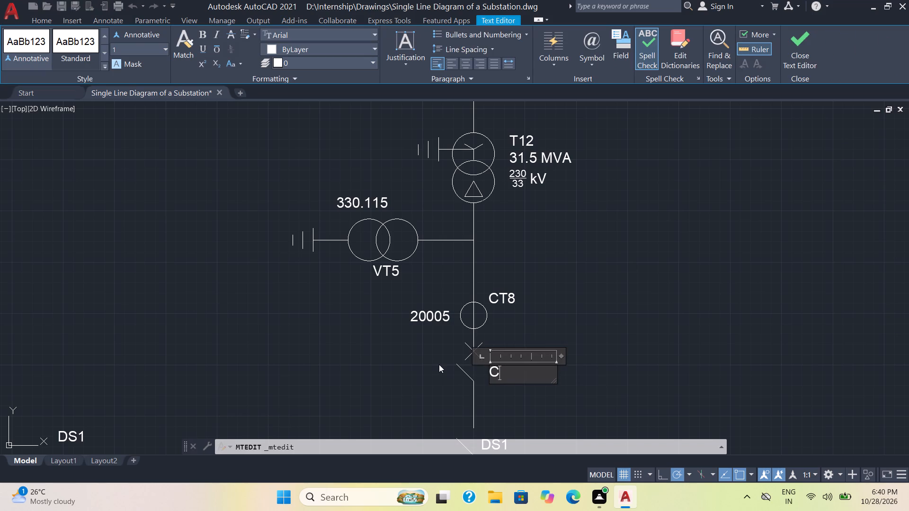
{"action": "key", "text": "b"}
{"action": "key", "text": "5"}
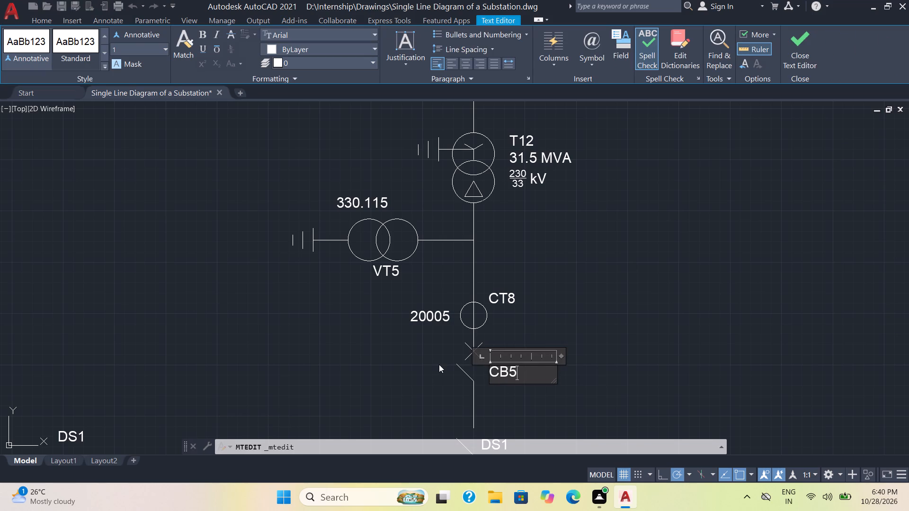
Change the DS1 label of the disconnector between CB5 and the lower busbar on the T12 branch to DS10.
{"action": "scroll", "coordinate": [561, 336], "scroll_direction": "down", "scroll_amount": 1}
{"action": "middle_click_drag", "start_coordinate": [565, 394], "coordinate": [579, 300]}
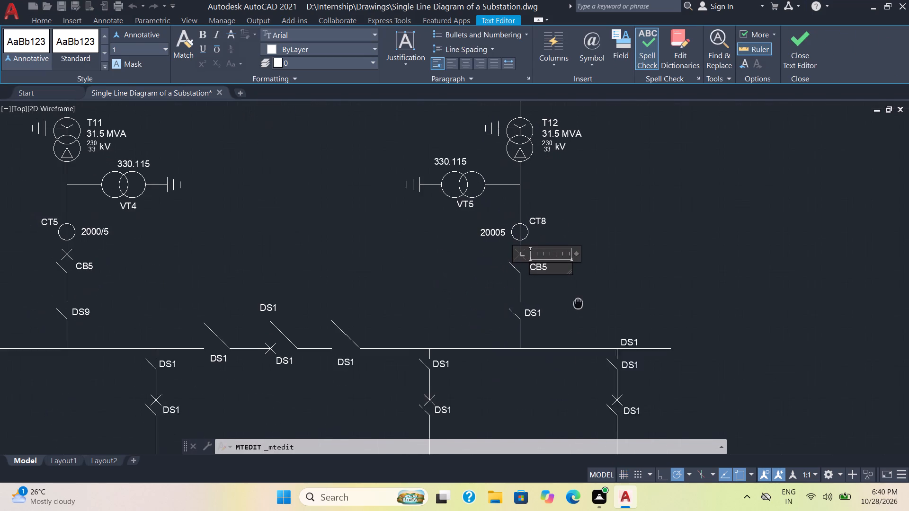
{"action": "middle_click_drag", "start_coordinate": [579, 300], "coordinate": [579, 295]}
{"action": "scroll", "coordinate": [519, 303], "scroll_direction": "up", "scroll_amount": 2}
{"action": "triple_click", "coordinate": [560, 312]}
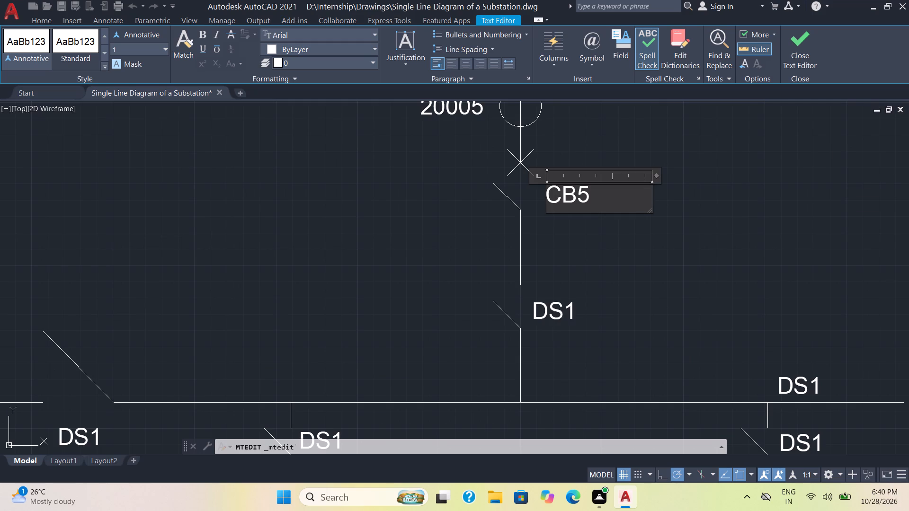
{"action": "left_click", "coordinate": [582, 307]}
{"action": "double_click", "coordinate": [568, 311]}
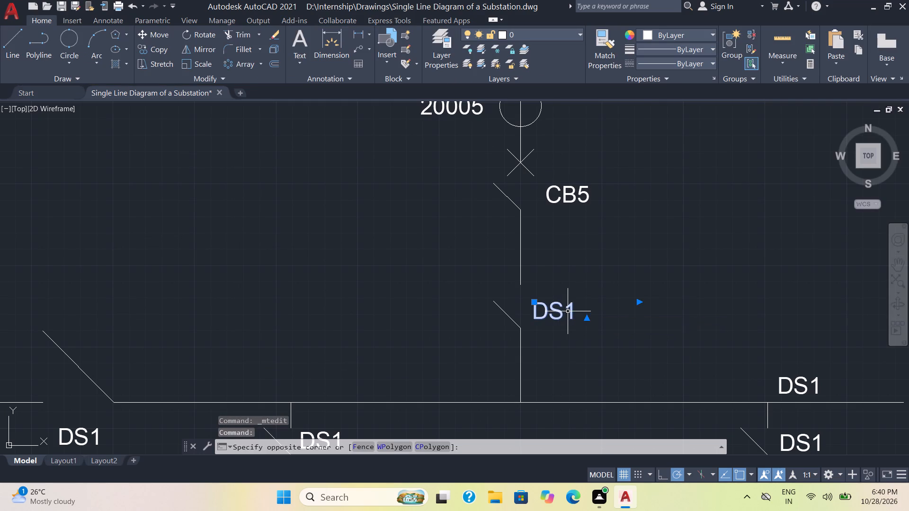
{"action": "double_click", "coordinate": [571, 308]}
{"action": "left_click_drag", "start_coordinate": [586, 310], "coordinate": [519, 317]}
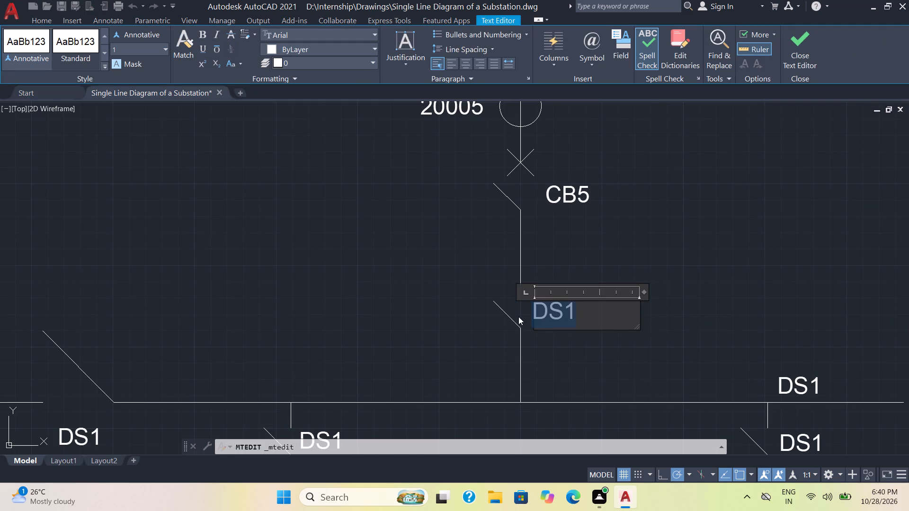
{"action": "left_click", "coordinate": [577, 313]}
{"action": "key", "text": "0"}
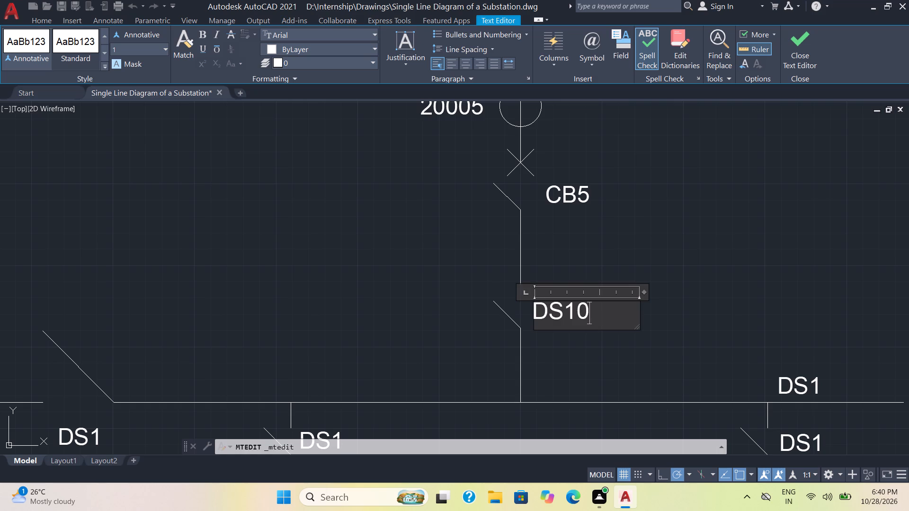
Change the DS1 label above the right end of the lower busbar to 33 kV.
{"action": "scroll", "coordinate": [597, 318], "scroll_direction": "down", "scroll_amount": 2}
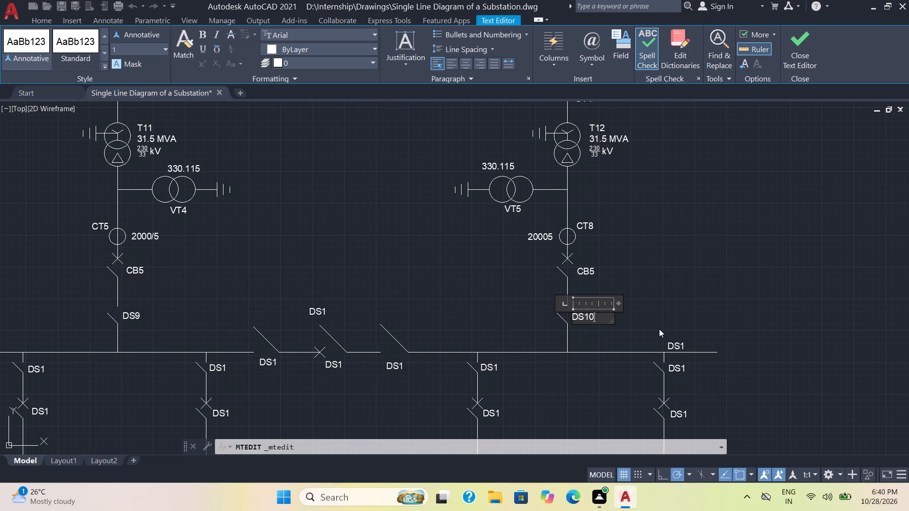
{"action": "double_click", "coordinate": [674, 343]}
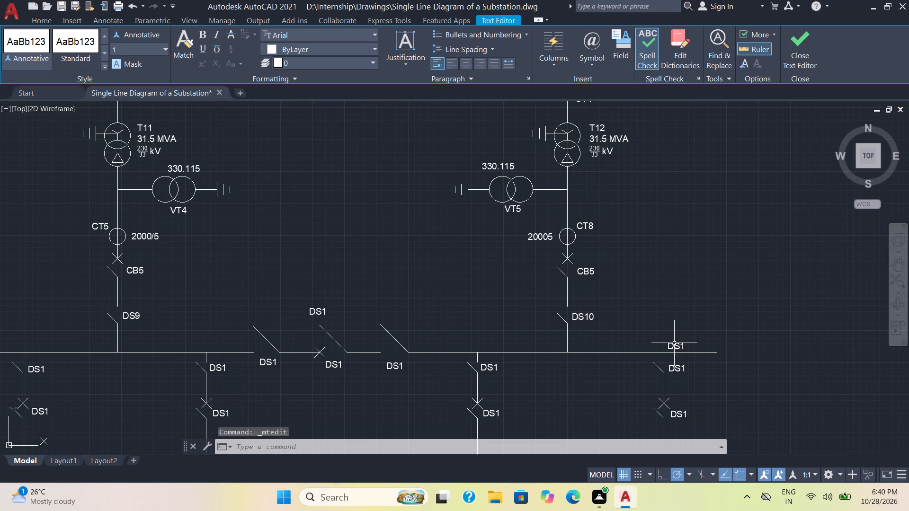
{"action": "double_click", "coordinate": [677, 346]}
{"action": "left_click_drag", "start_coordinate": [683, 348], "coordinate": [627, 338]}
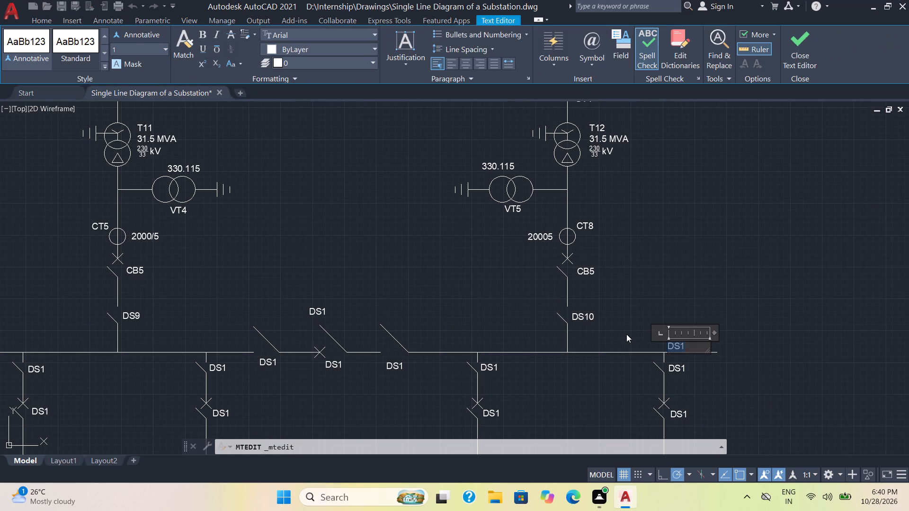
{"action": "type", "text": "33"}
{"action": "key", "text": "space"}
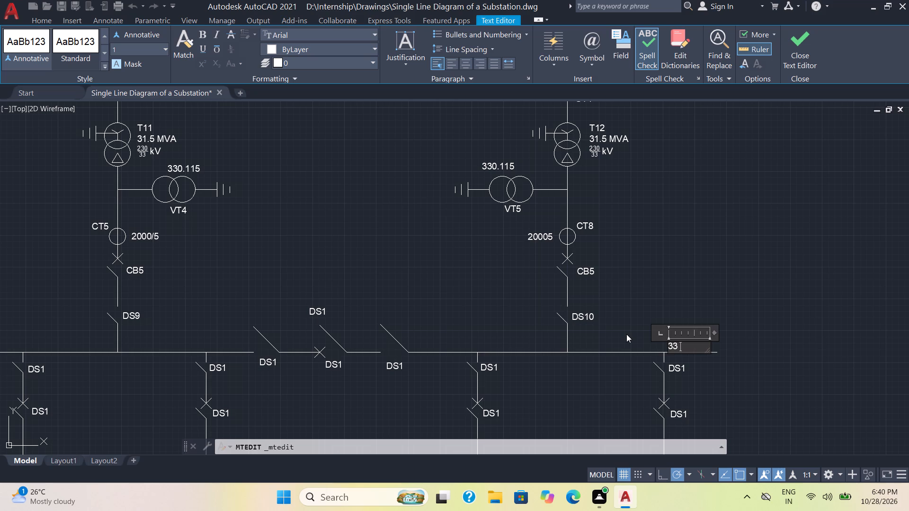
{"action": "type", "text": "kV"}
{"action": "left_click", "coordinate": [697, 274]}
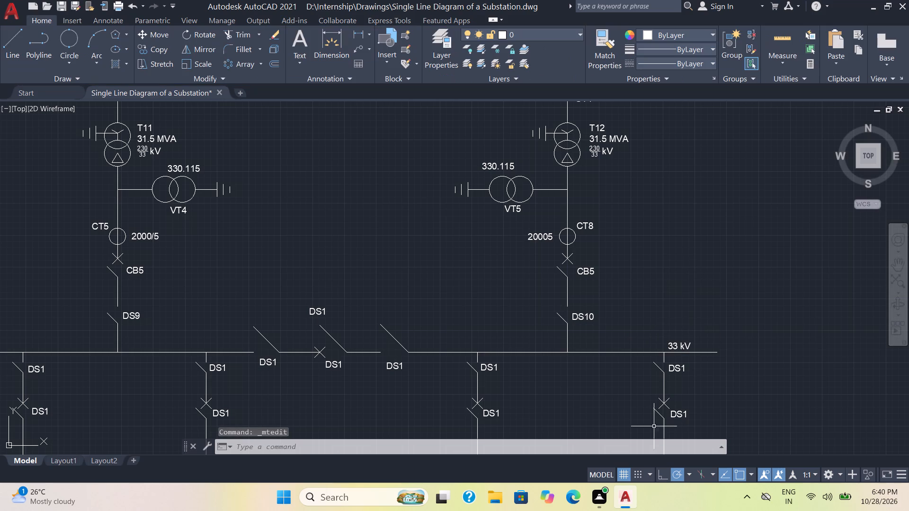
Change the DS1 label above the lower busbar's coupler to Bus Section and widen its text frame to fit one line.
{"action": "double_click", "coordinate": [321, 311]}
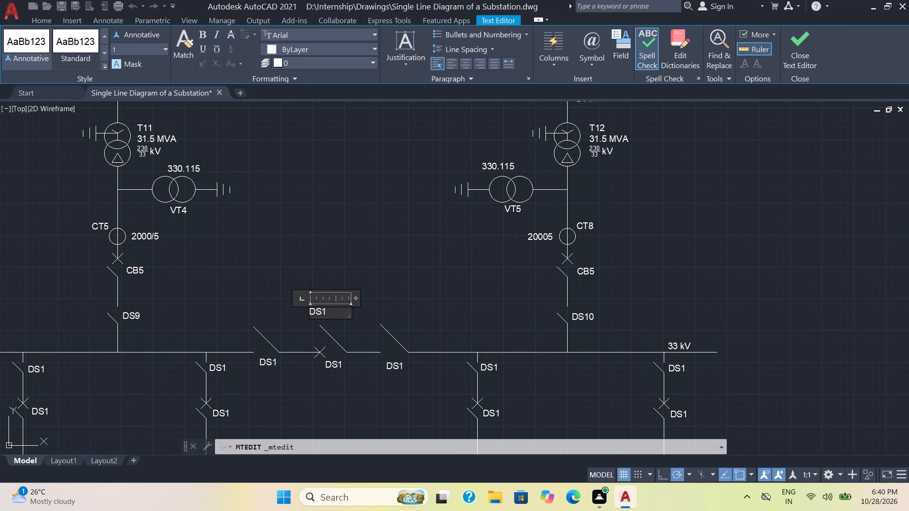
{"action": "left_click_drag", "start_coordinate": [328, 313], "coordinate": [286, 320]}
{"action": "key", "text": "b"}
{"action": "key", "text": "shift+u"}
{"action": "key", "text": "shift+s"}
{"action": "key", "text": "space"}
{"action": "key", "text": "shift+s"}
{"action": "key", "text": "BackSpace"}
{"action": "key", "text": "s"}
{"action": "type", "text": "ect"}
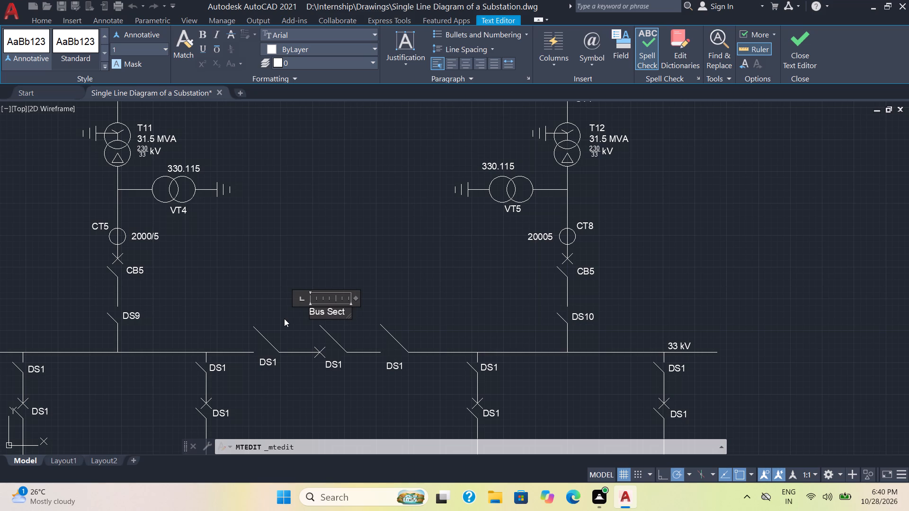
{"action": "type", "text": "ion"}
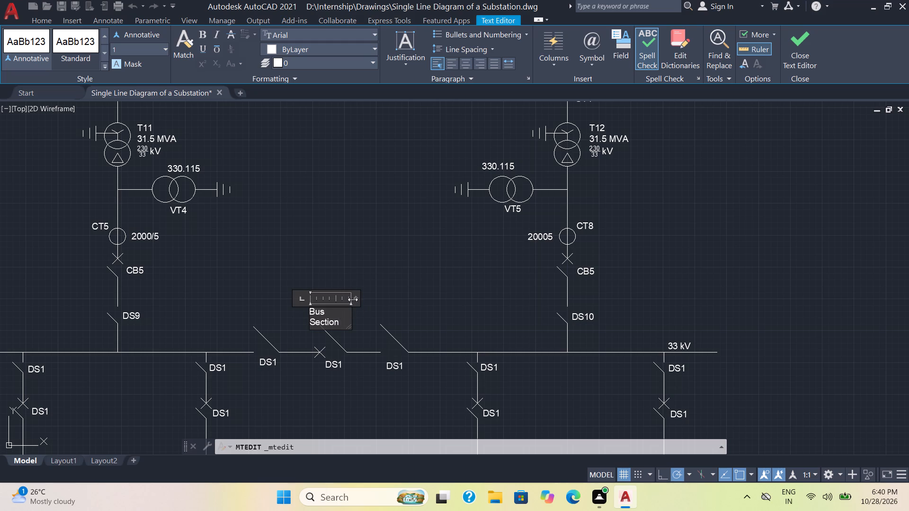
{"action": "left_click_drag", "start_coordinate": [353, 300], "coordinate": [369, 300]}
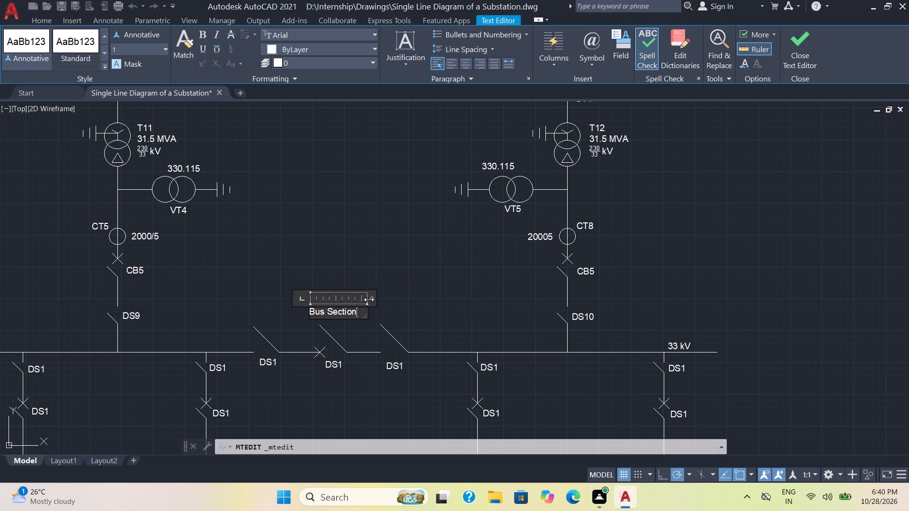
{"action": "left_click", "coordinate": [401, 300]}
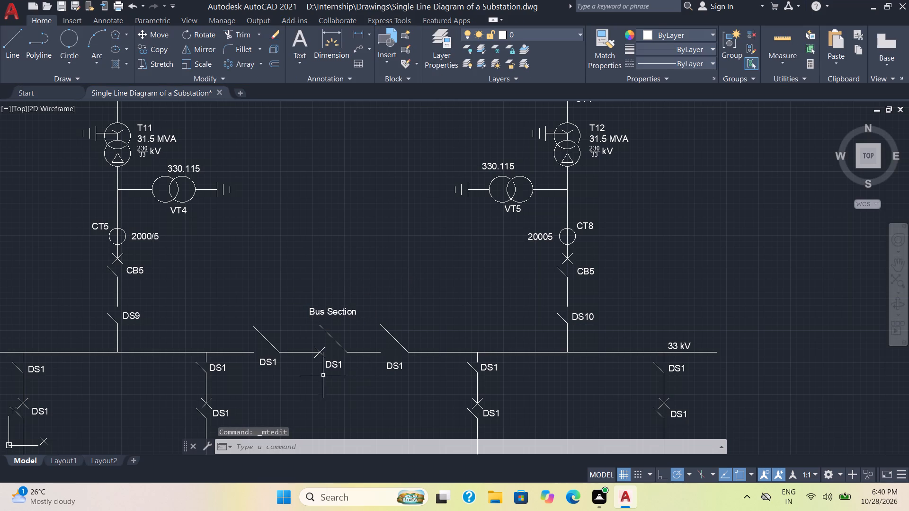
Change the DS1 label of the top disconnector on the leftmost feeder below the 33 kV busbar to DS11.
{"action": "scroll", "coordinate": [159, 391], "scroll_direction": "down", "scroll_amount": 1}
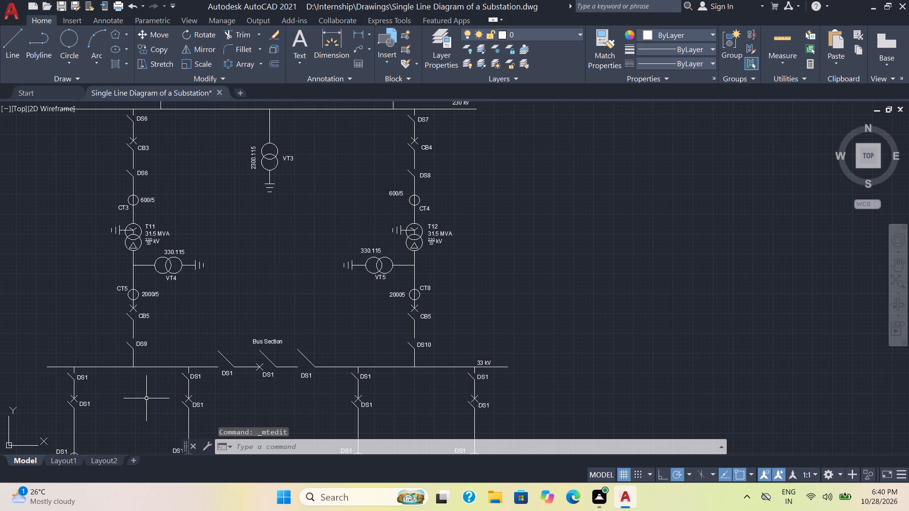
{"action": "middle_click_drag", "start_coordinate": [167, 382], "coordinate": [250, 294]}
{"action": "scroll", "coordinate": [170, 355], "scroll_direction": "up", "scroll_amount": 1}
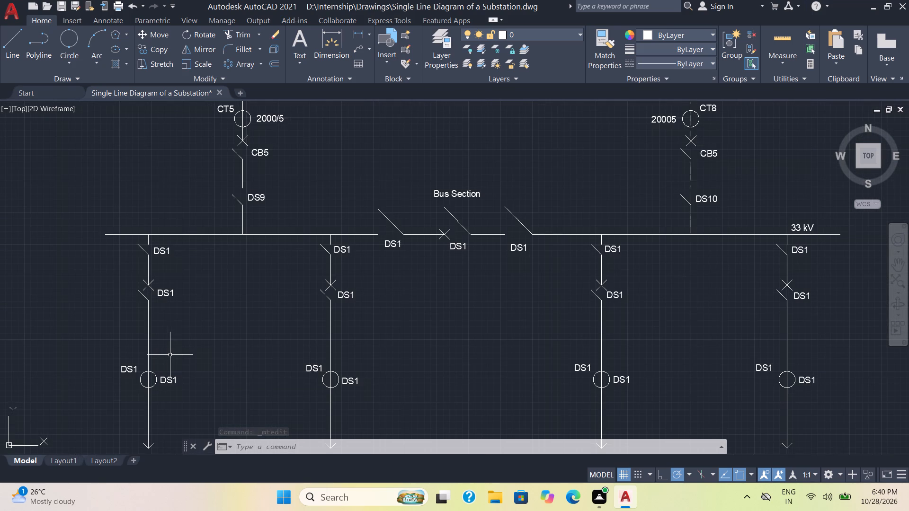
{"action": "double_click", "coordinate": [166, 251]}
{"action": "left_click", "coordinate": [176, 252]}
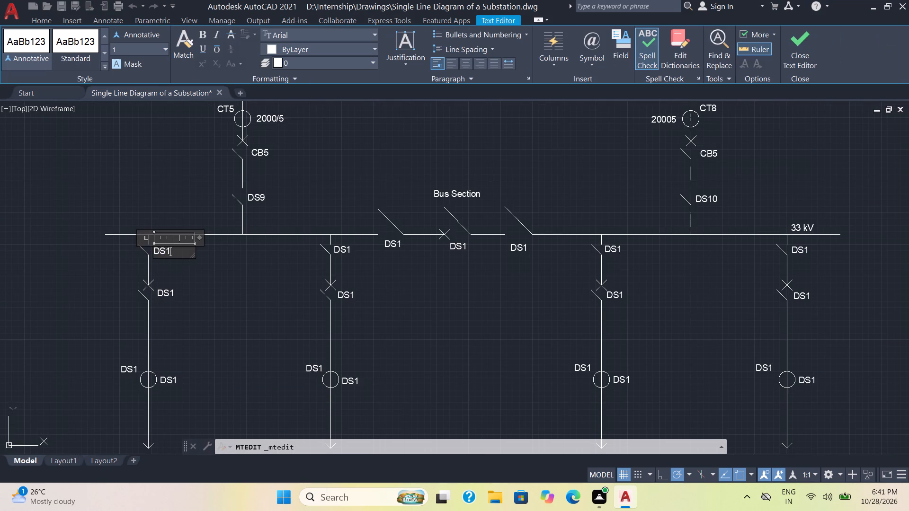
{"action": "key", "text": "1"}
Change the DS1 label beside the circuit breaker below DS11 on the leftmost 33 kV feeder to CB7.
{"action": "double_click", "coordinate": [168, 291]}
{"action": "double_click", "coordinate": [168, 291]}
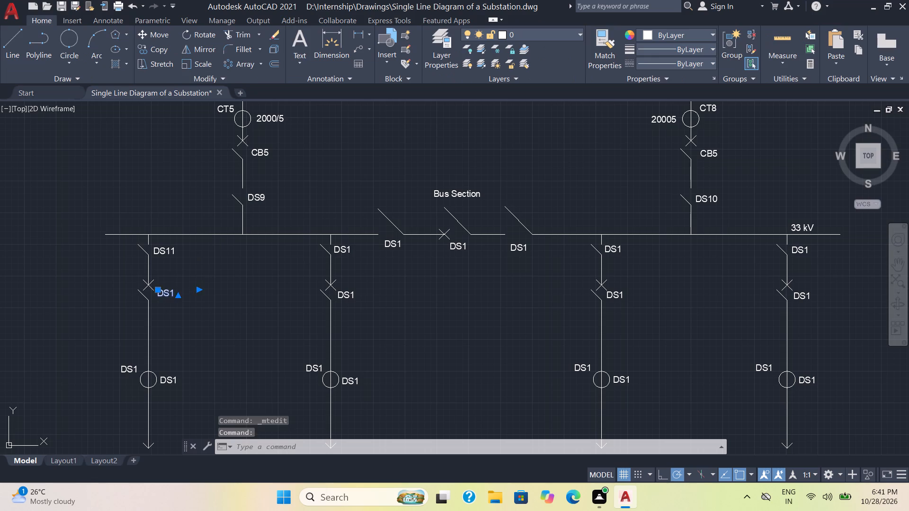
{"action": "left_click_drag", "start_coordinate": [173, 292], "coordinate": [148, 293]}
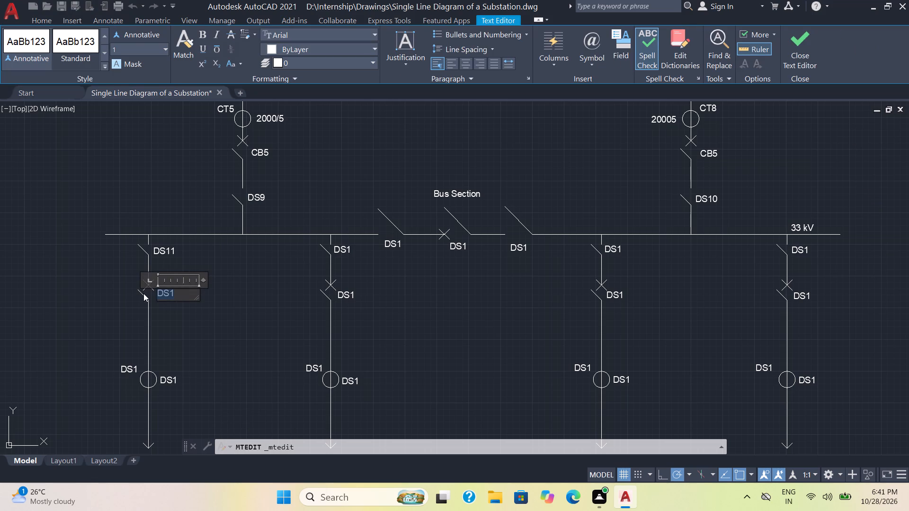
{"action": "type", "text": "CB"}
{"action": "key", "text": "7"}
Change the DS1 label on the upper left of the current transformer on the leftmost 33 kV feeder to CT7.
{"action": "middle_click_drag", "start_coordinate": [123, 364], "coordinate": [155, 283]}
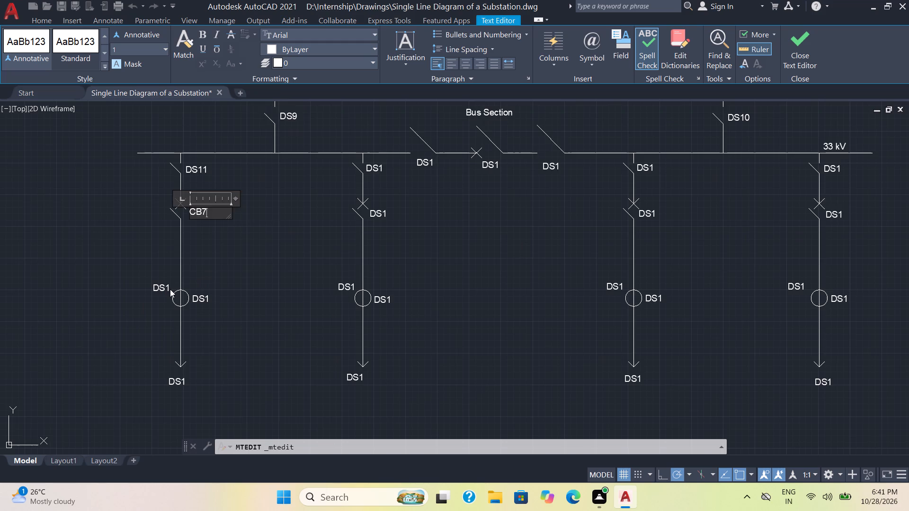
{"action": "scroll", "coordinate": [170, 289], "scroll_direction": "up", "scroll_amount": 1}
{"action": "scroll", "coordinate": [170, 289], "scroll_direction": "down", "scroll_amount": 1}
{"action": "triple_click", "coordinate": [159, 286]}
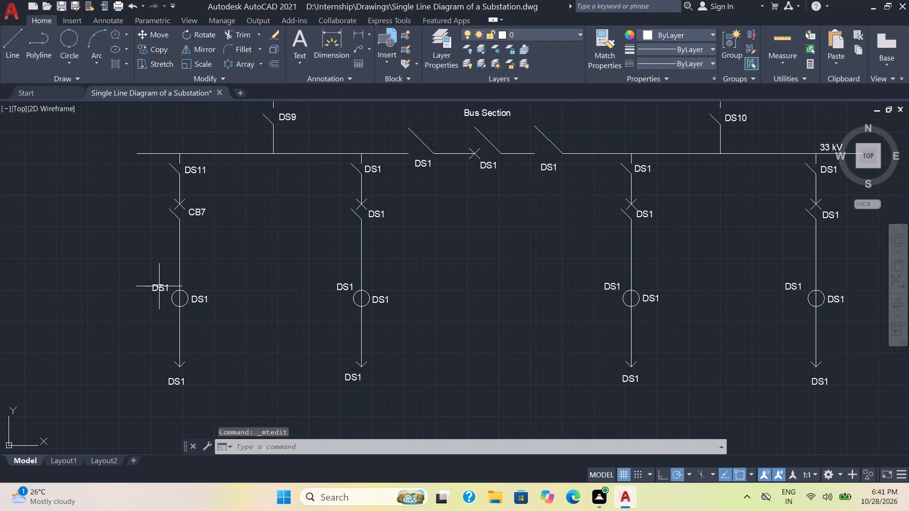
{"action": "left_click", "coordinate": [159, 286]}
{"action": "left_click_drag", "start_coordinate": [171, 288], "coordinate": [134, 290]}
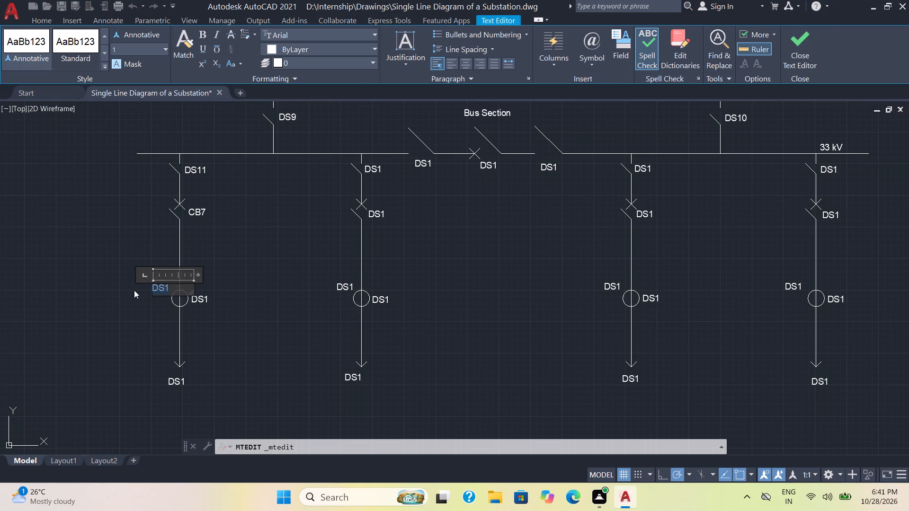
{"action": "type", "text": "CT"}
{"action": "key", "text": "7"}
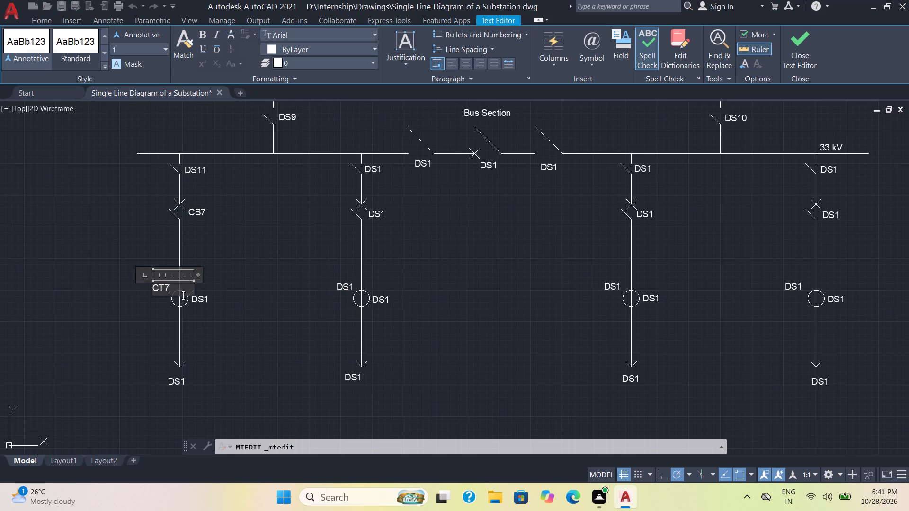
Change the DS1 label to the right of the CT7 circle to the ratio 600/5.
{"action": "left_click", "coordinate": [203, 298]}
{"action": "double_click", "coordinate": [203, 298]}
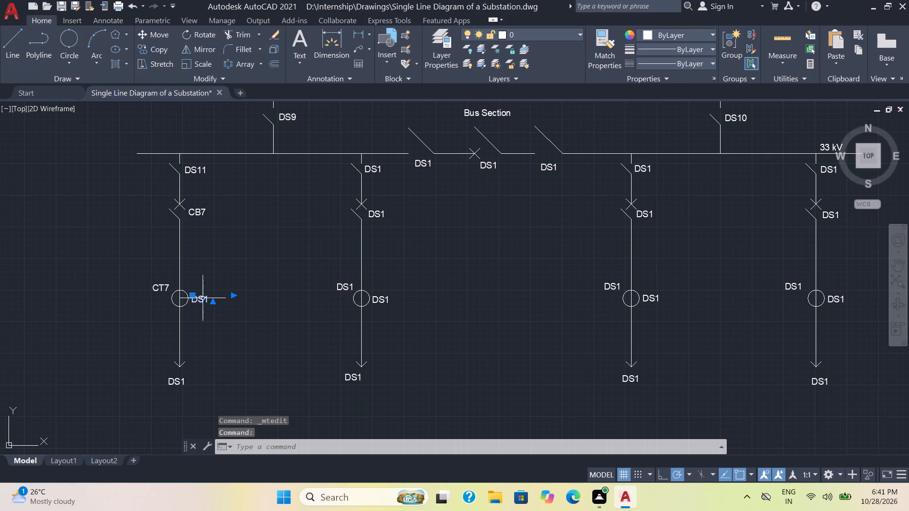
{"action": "double_click", "coordinate": [198, 299]}
{"action": "left_click_drag", "start_coordinate": [213, 300], "coordinate": [174, 300]}
{"action": "type", "text": "600/5"}
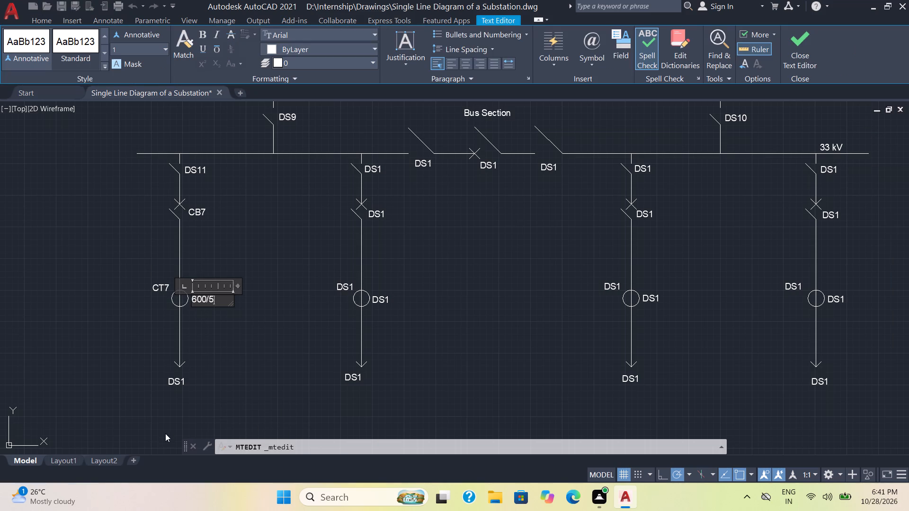
Change the DS1 label under the arrow of the leftmost 33 kV feeder to Feeder 1.
{"action": "double_click", "coordinate": [176, 382]}
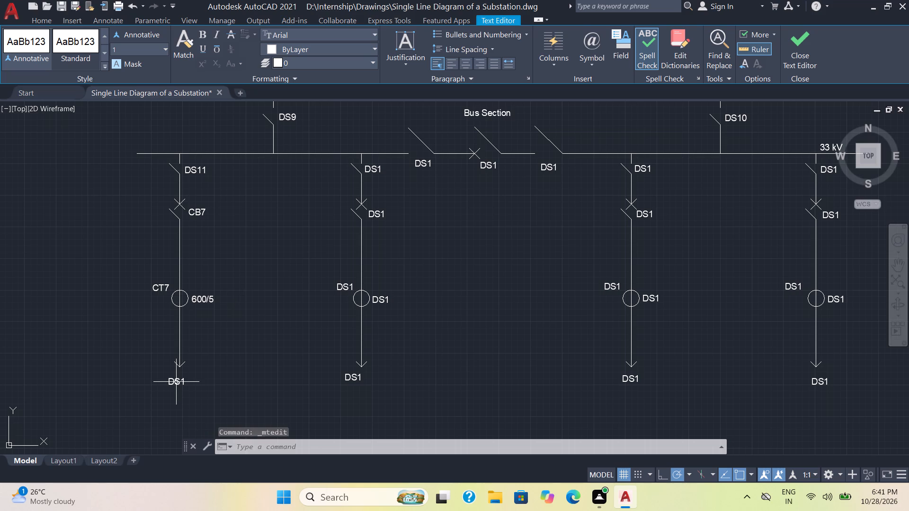
{"action": "double_click", "coordinate": [178, 382]}
{"action": "left_click_drag", "start_coordinate": [192, 383], "coordinate": [138, 388]}
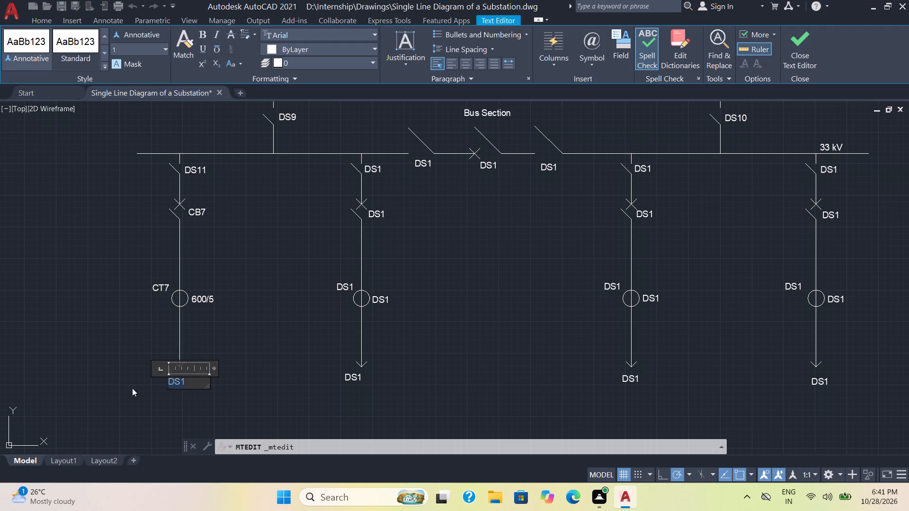
{"action": "key", "text": "f"}
{"action": "type", "text": "eeder"}
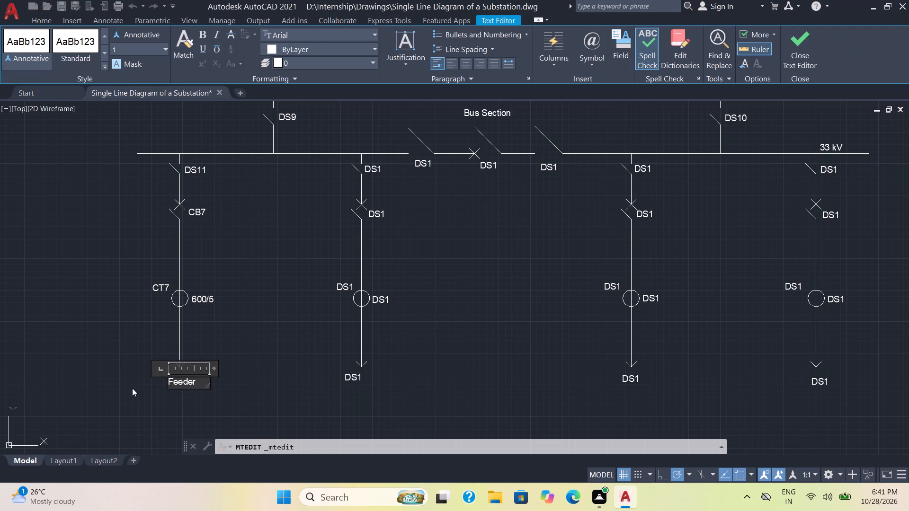
{"action": "key", "text": "space"}
{"action": "type", "text": "1"}
{"action": "left_click", "coordinate": [243, 379]}
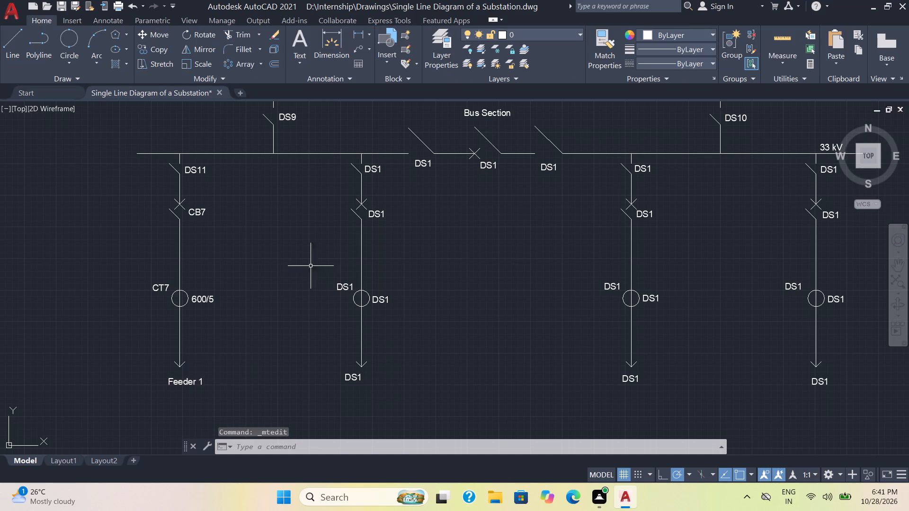
Change the DS1 label of the top disconnector on the second 33 kV feeder from the left to DS12.
{"action": "double_click", "coordinate": [374, 167]}
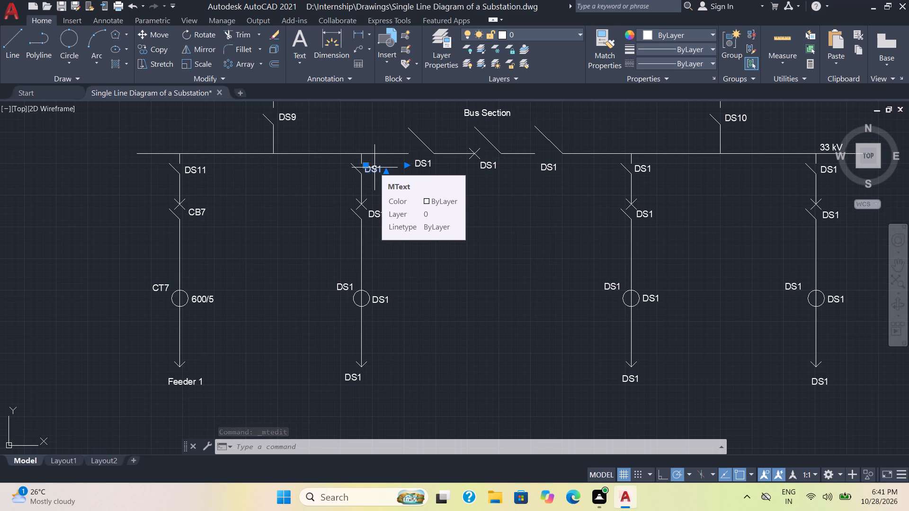
{"action": "left_click", "coordinate": [383, 169]}
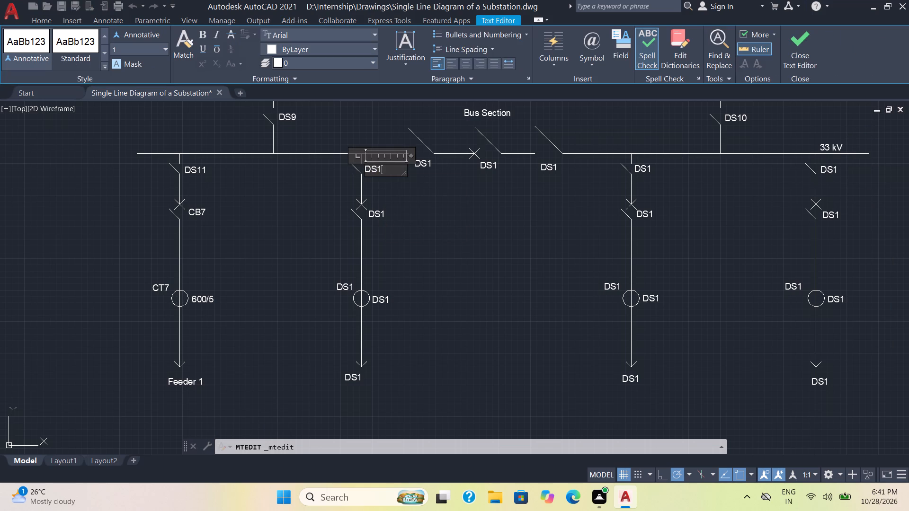
{"action": "key", "text": "2"}
Change the DS1 label beside the circuit breaker below DS12 to CB8.
{"action": "double_click", "coordinate": [381, 212]}
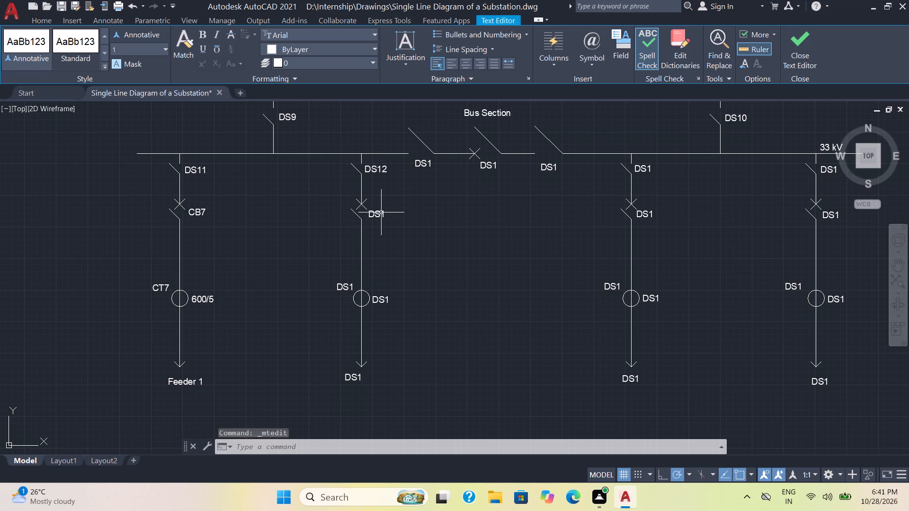
{"action": "double_click", "coordinate": [380, 216]}
{"action": "left_click_drag", "start_coordinate": [388, 214], "coordinate": [377, 213]}
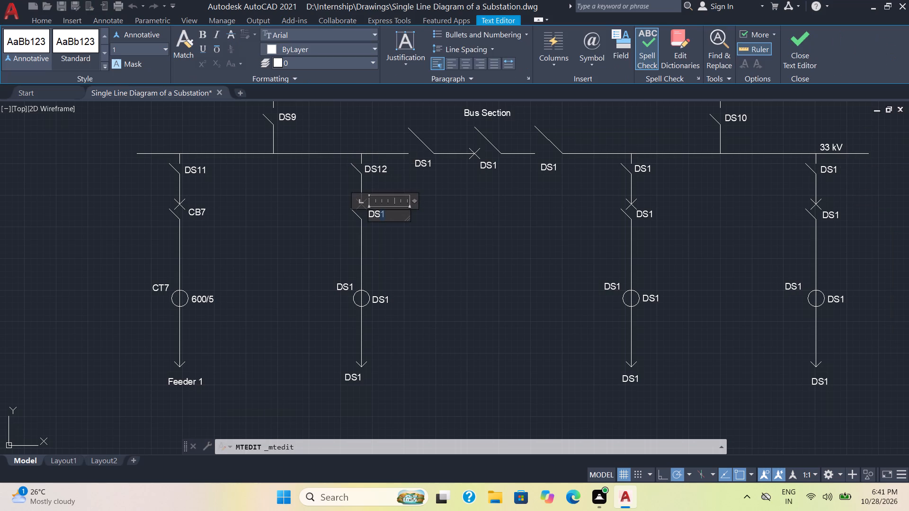
{"action": "left_click_drag", "start_coordinate": [377, 213], "coordinate": [353, 213]}
{"action": "type", "text": "CB"}
{"action": "key", "text": "8"}
Change the DS1 label to the right of the current transformer circle below CB8 to the ratio 600/5.
{"action": "double_click", "coordinate": [378, 300]}
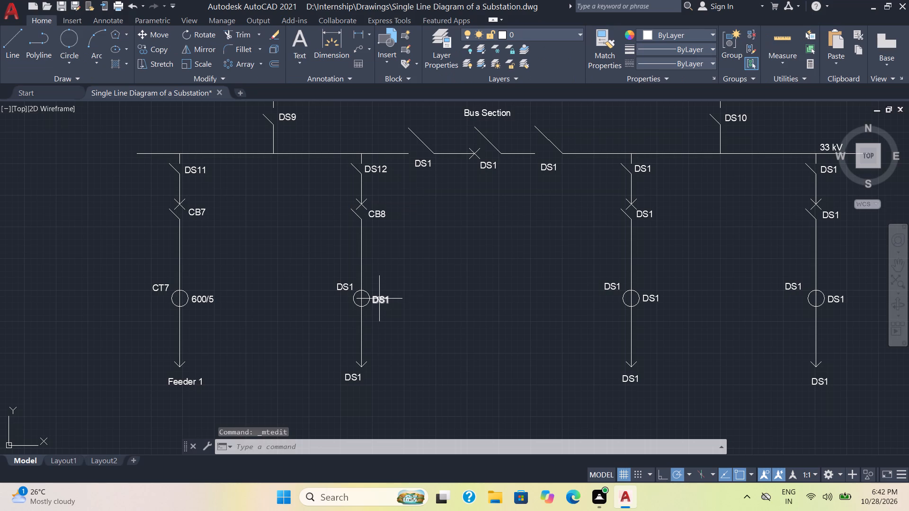
{"action": "double_click", "coordinate": [380, 299]}
{"action": "left_click_drag", "start_coordinate": [393, 297], "coordinate": [356, 302]}
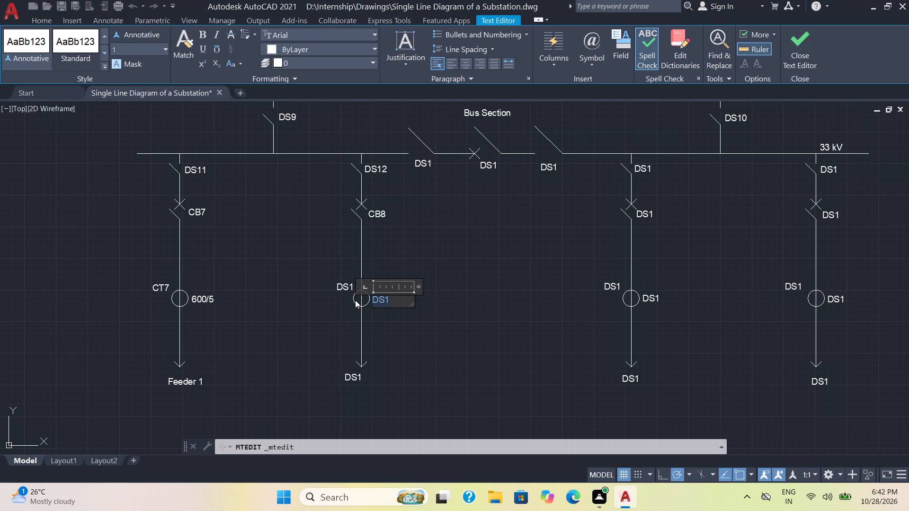
{"action": "type", "text": "600"}
{"action": "type", "text": "/5"}
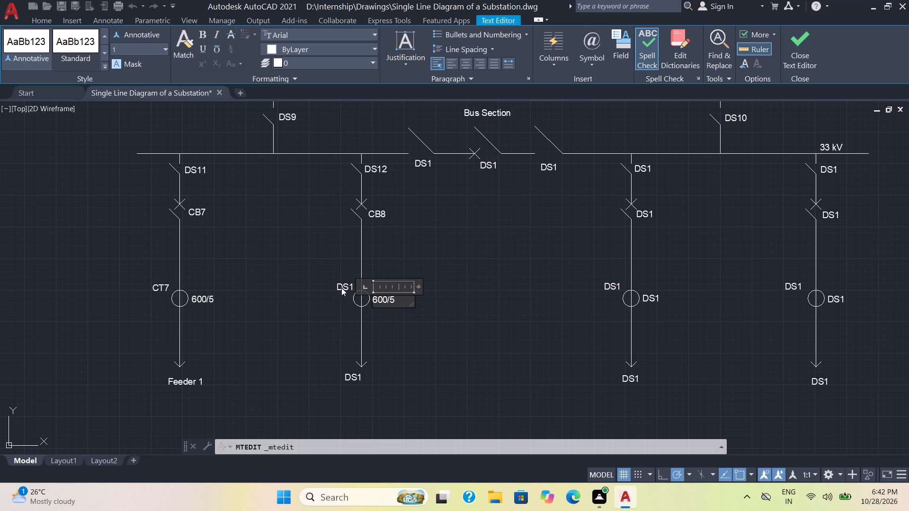
Change the DS1 label on the upper left of the second feeder's current transformer to CT8.
{"action": "left_click", "coordinate": [341, 288]}
{"action": "double_click", "coordinate": [341, 286]}
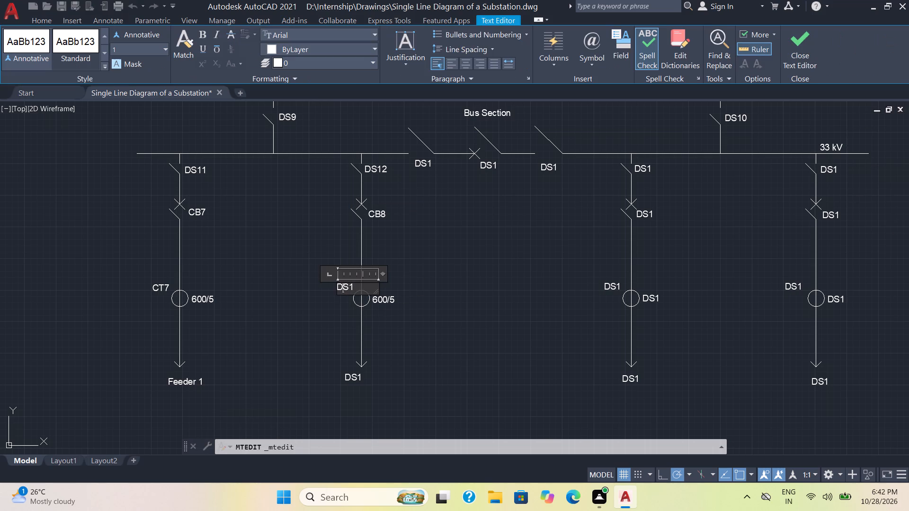
{"action": "left_click_drag", "start_coordinate": [353, 287], "coordinate": [321, 287]}
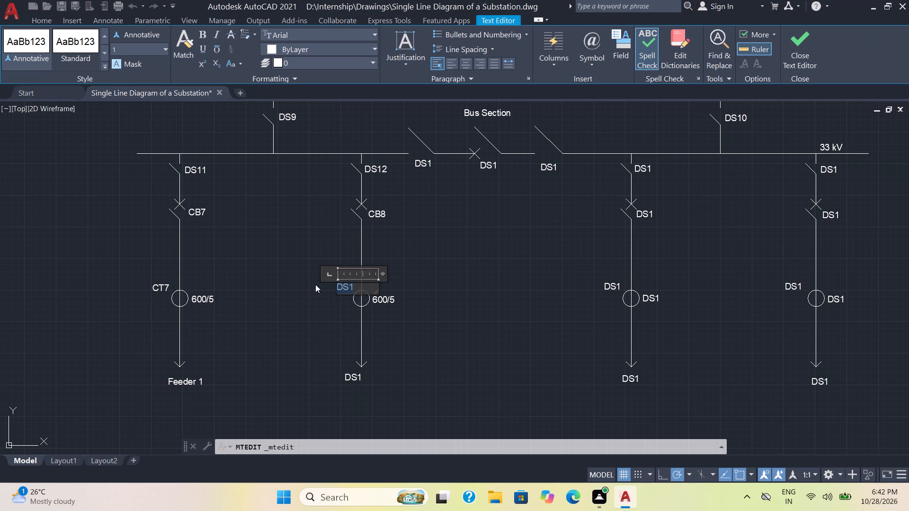
{"action": "type", "text": "CT"}
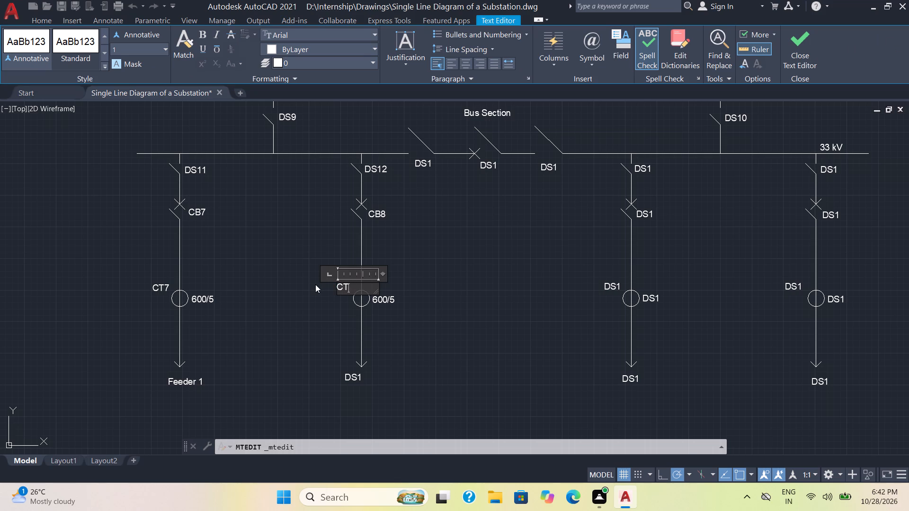
{"action": "key", "text": "8"}
Change the DS1 label under the arrow of the second 33 kV feeder to Feeder 2.
{"action": "double_click", "coordinate": [346, 377]}
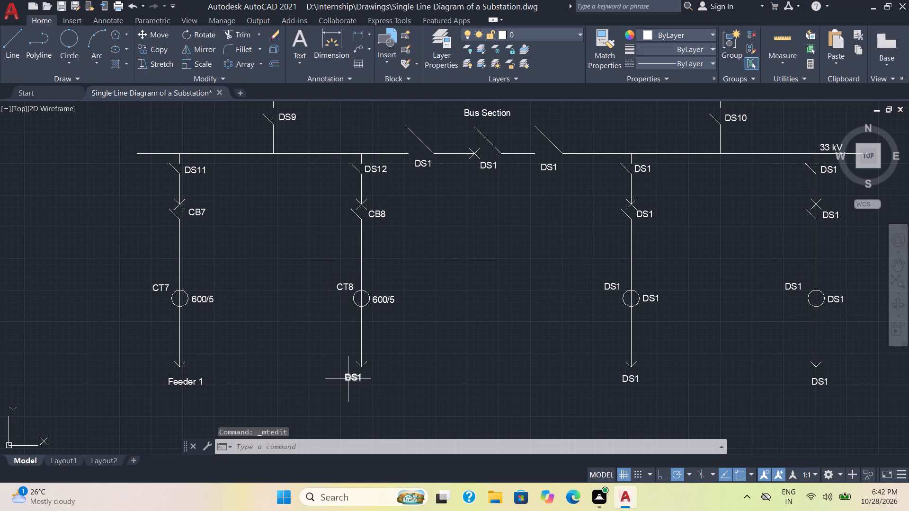
{"action": "double_click", "coordinate": [348, 379]}
{"action": "left_click_drag", "start_coordinate": [366, 379], "coordinate": [319, 379]}
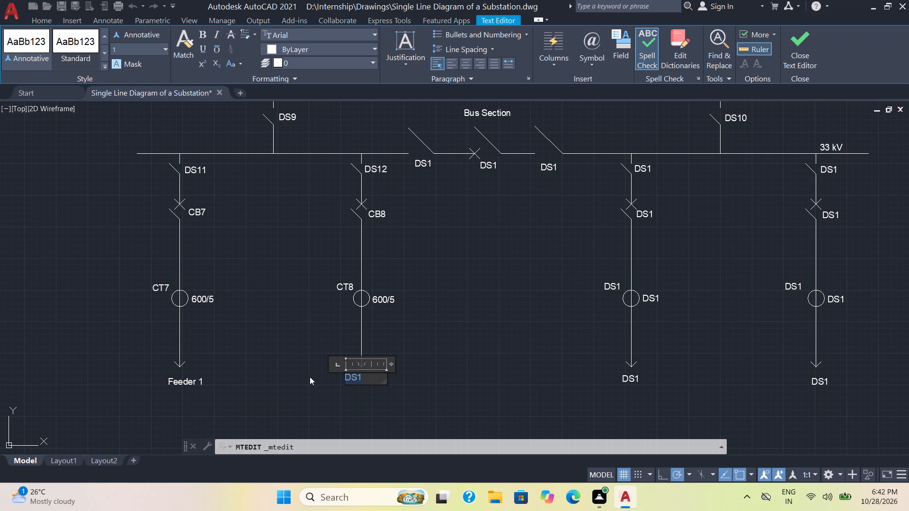
{"action": "key", "text": "f"}
{"action": "type", "text": "eeder"}
{"action": "key", "text": "space"}
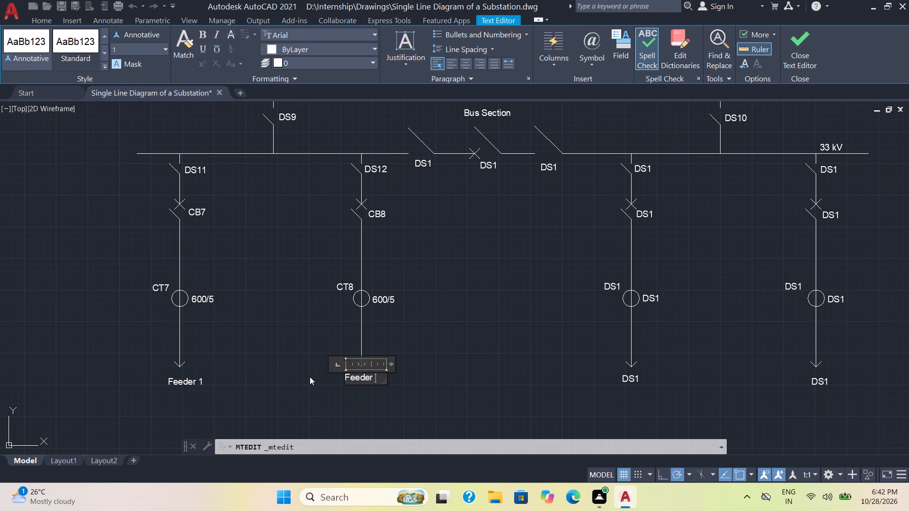
{"action": "type", "text": "2"}
{"action": "left_click", "coordinate": [465, 369]}
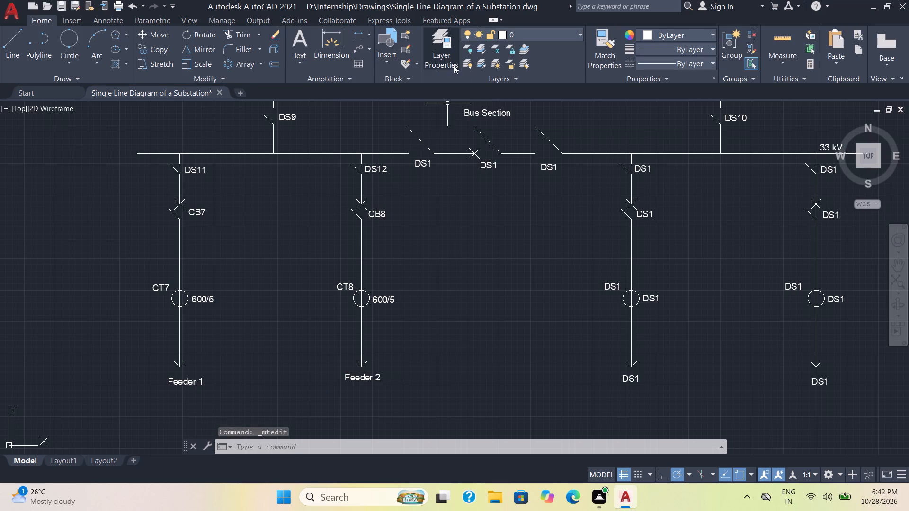
Change the DS1 label under the left disconnector of the 33 kV bus section to DS15.
{"action": "double_click", "coordinate": [428, 163]}
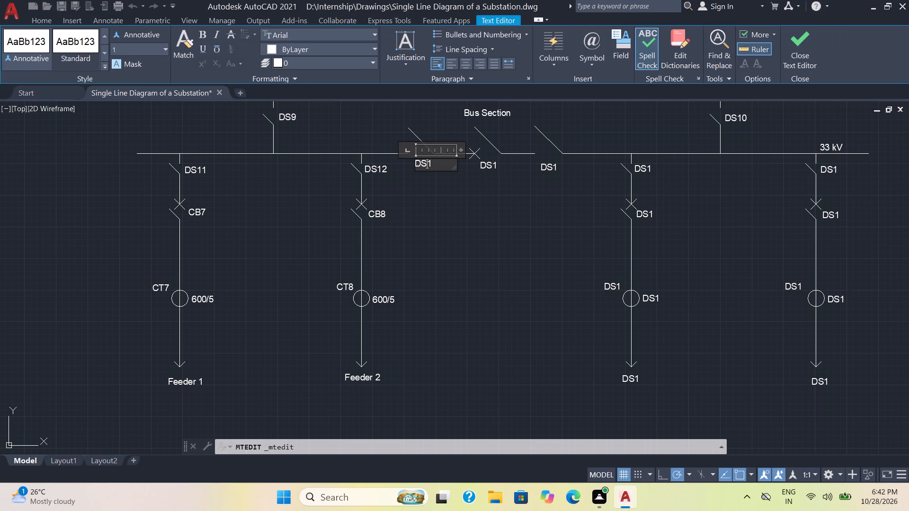
{"action": "left_click", "coordinate": [438, 166]}
{"action": "key", "text": "5"}
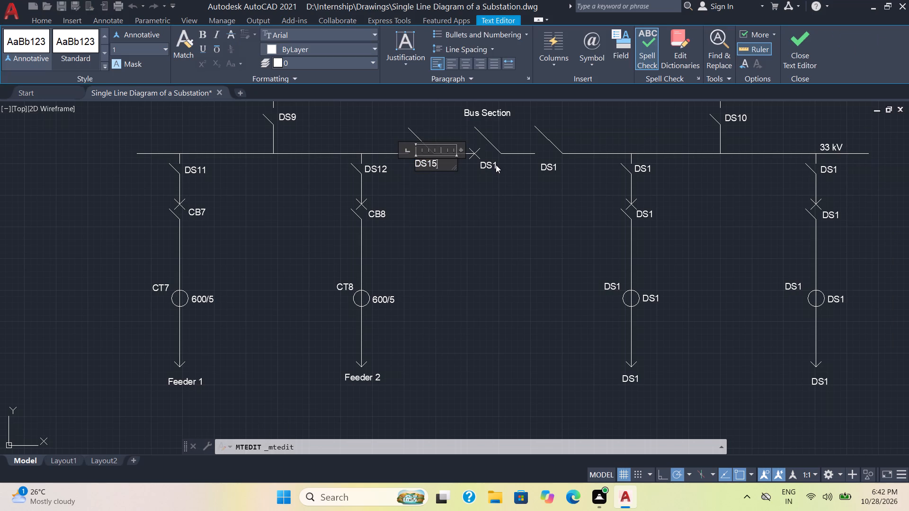
Change the DS1 label under the circuit breaker in the middle of the 33 kV bus section to CB11.
{"action": "left_click", "coordinate": [482, 163]}
{"action": "double_click", "coordinate": [486, 165]}
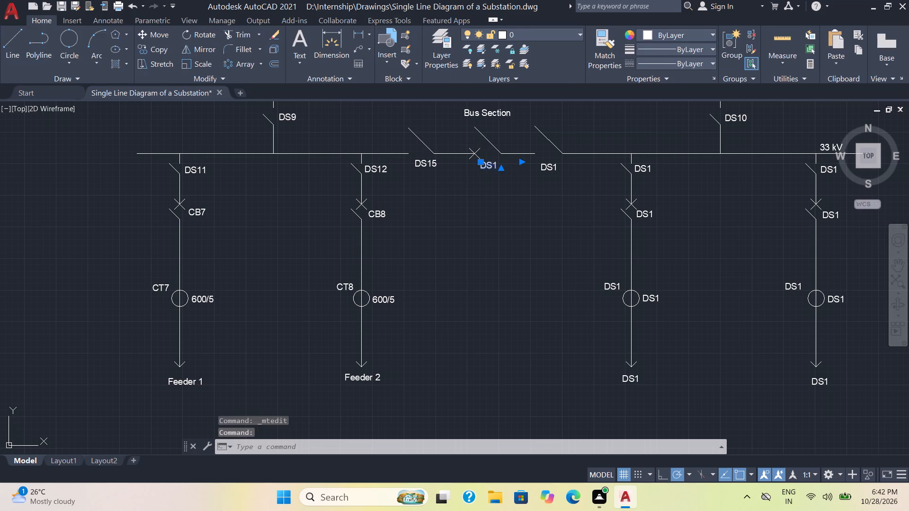
{"action": "left_click_drag", "start_coordinate": [504, 165], "coordinate": [460, 161]}
{"action": "type", "text": "CB11"}
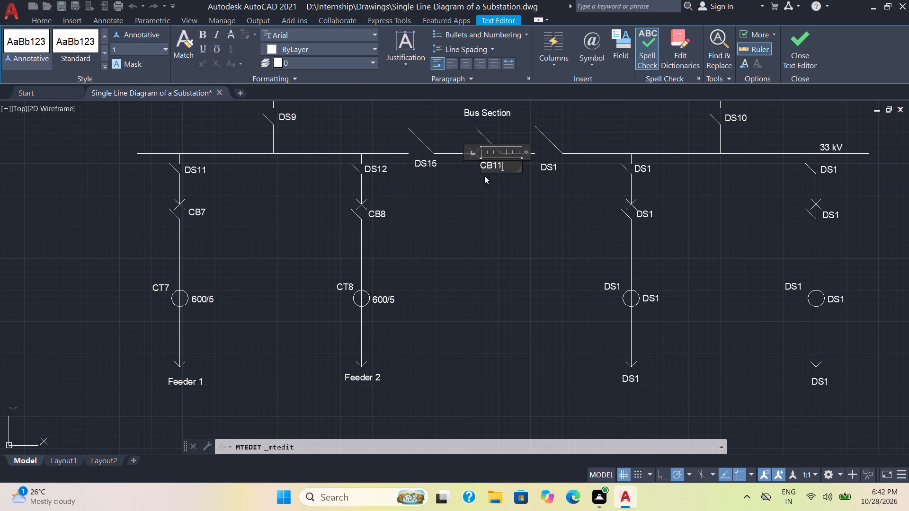
Change the DS1 label under the right disconnector of the 33 kV bus section to DS16.
{"action": "double_click", "coordinate": [550, 164]}
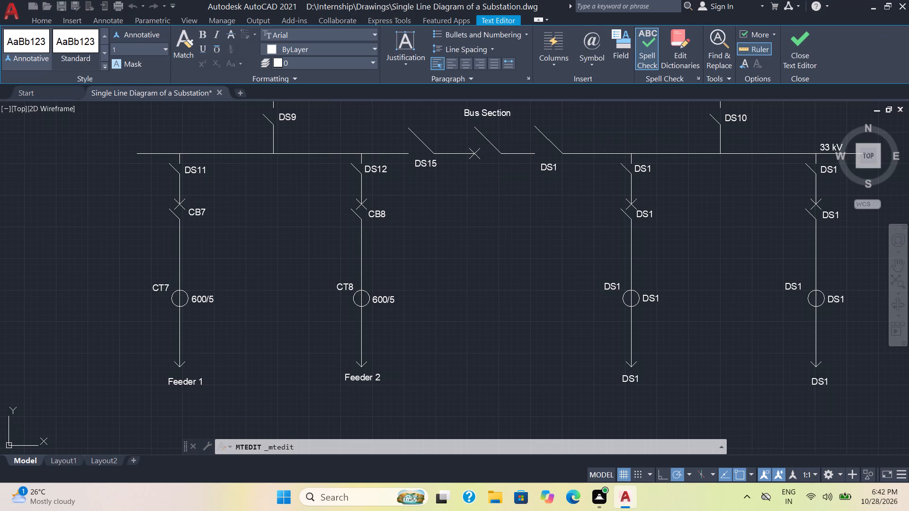
{"action": "double_click", "coordinate": [550, 168]}
{"action": "left_click", "coordinate": [561, 166]}
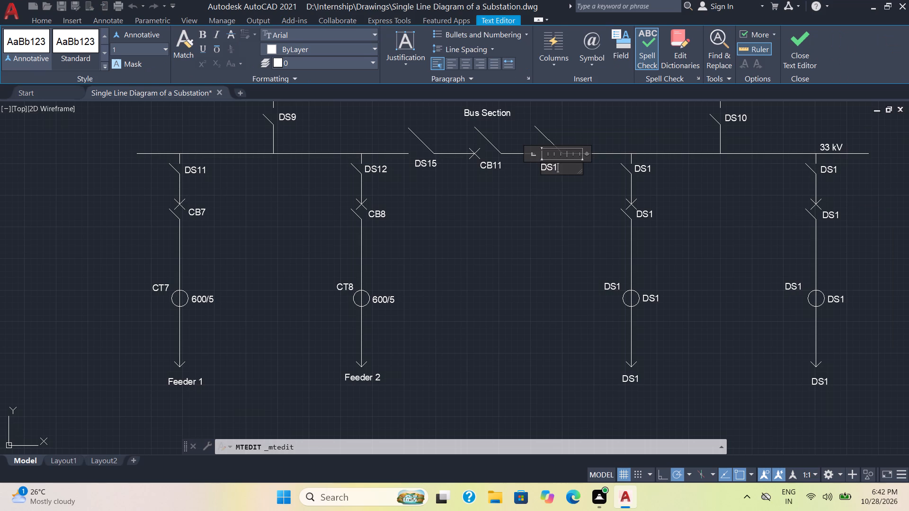
{"action": "key", "text": "6"}
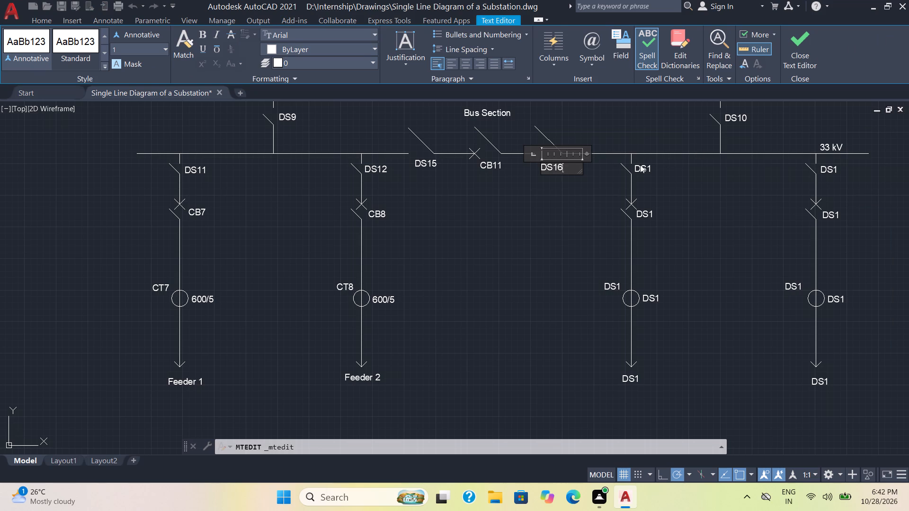
Change the DS1 label beside the disconnector at the top of the third 33 kV feeder to DS13.
{"action": "left_click", "coordinate": [649, 166]}
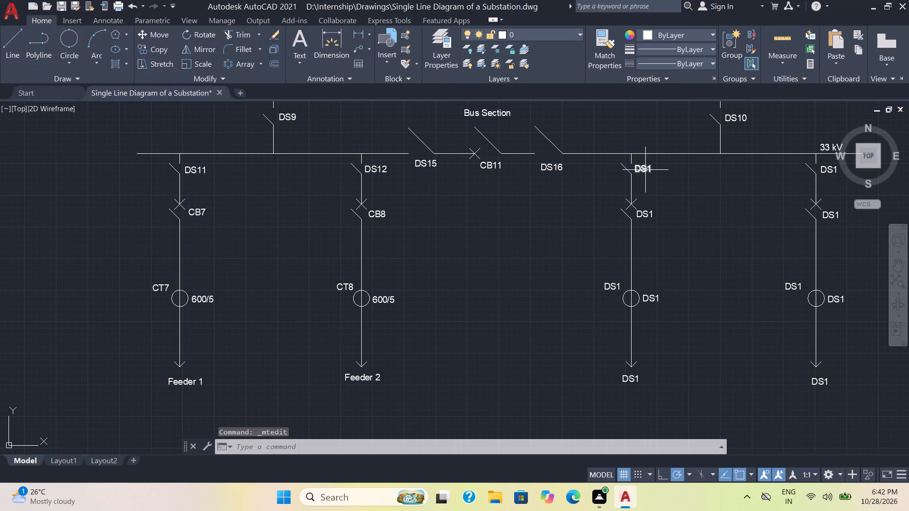
{"action": "double_click", "coordinate": [645, 170]}
{"action": "left_click", "coordinate": [654, 168]}
{"action": "key", "text": "3"}
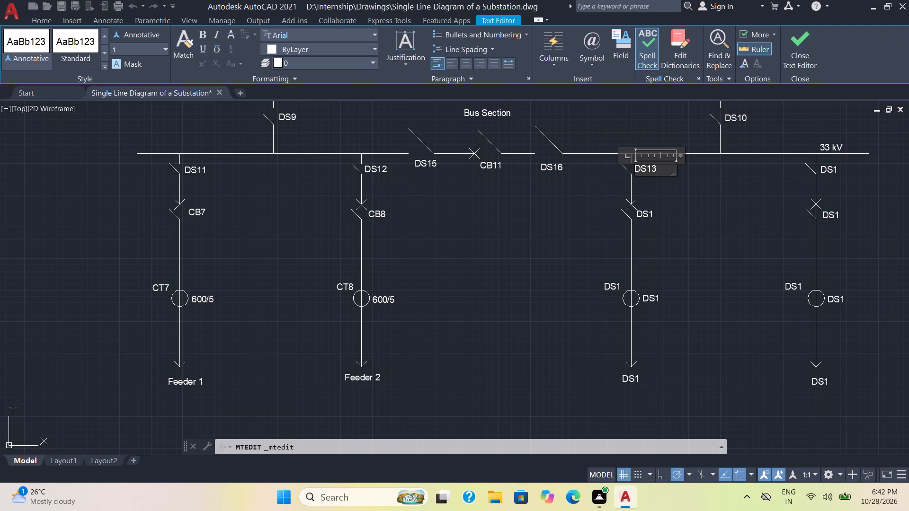
Change the DS1 label beside the third 33 kV feeder's circuit breaker to CB9.
{"action": "left_click", "coordinate": [644, 215]}
{"action": "double_click", "coordinate": [646, 213]}
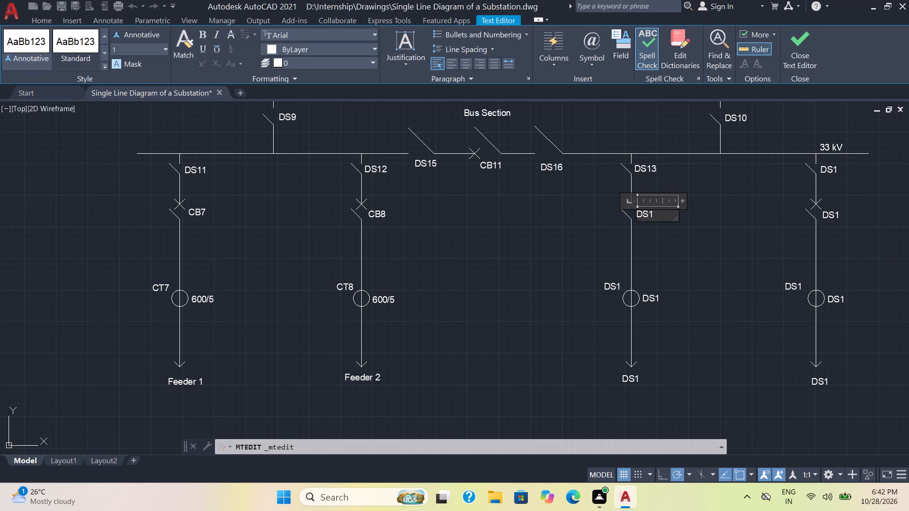
{"action": "left_click_drag", "start_coordinate": [659, 218], "coordinate": [633, 220]}
{"action": "type", "text": "CB9"}
Change the DS1 label on the upper left of the third feeder's current transformer to CT9.
{"action": "left_click", "coordinate": [610, 286]}
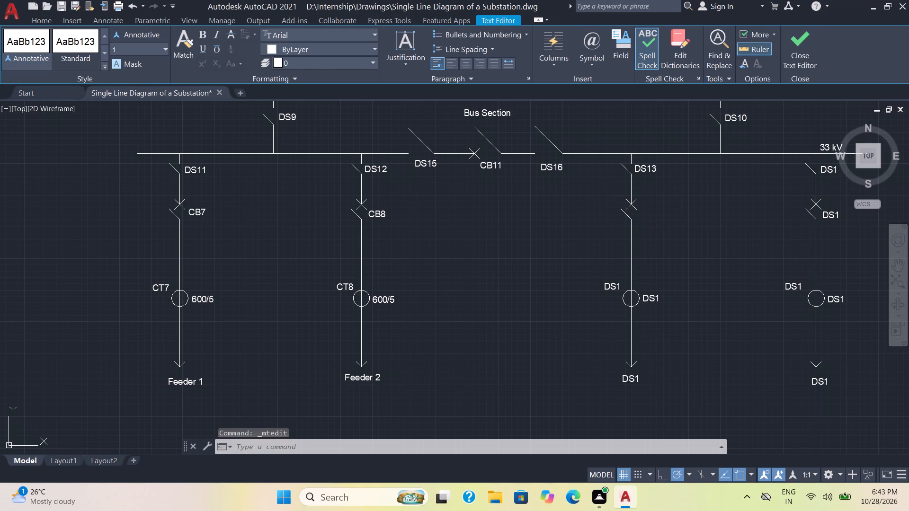
{"action": "left_click", "coordinate": [609, 286]}
{"action": "left_click", "coordinate": [611, 285]}
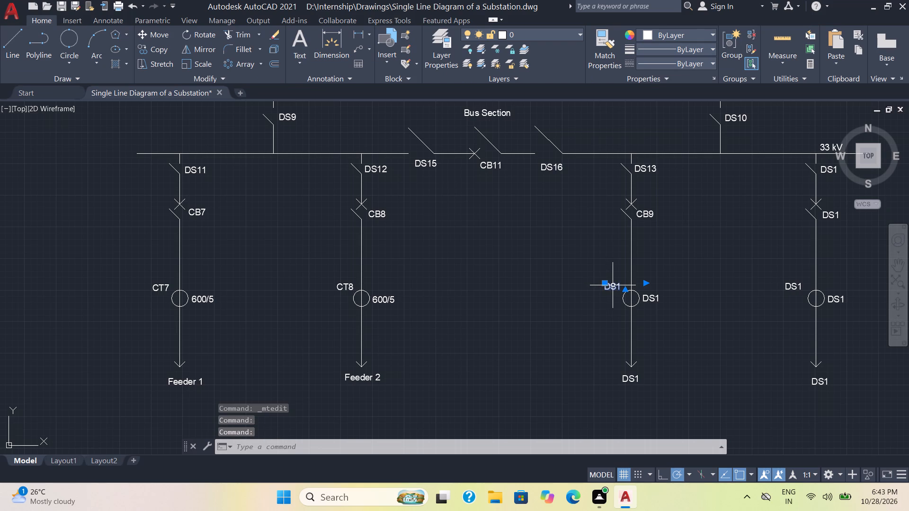
{"action": "double_click", "coordinate": [613, 290]}
{"action": "left_click_drag", "start_coordinate": [623, 284], "coordinate": [588, 284]}
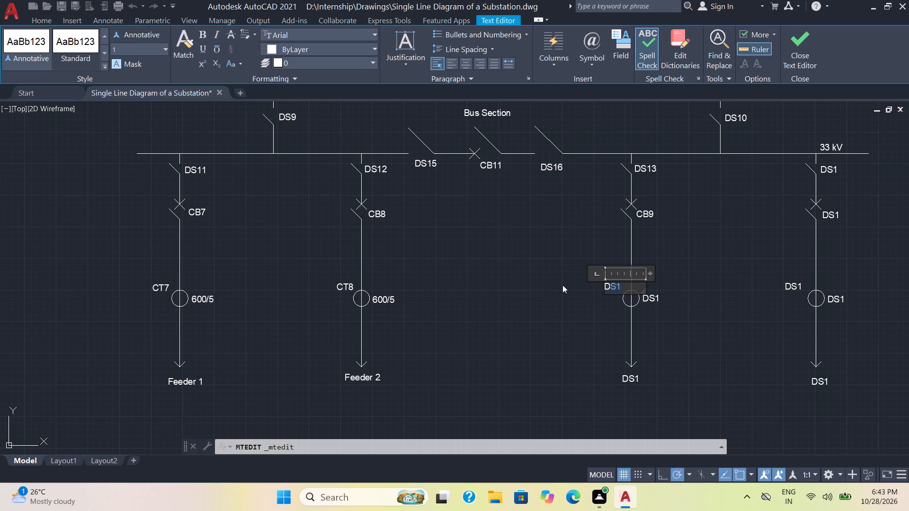
{"action": "type", "text": "CT9"}
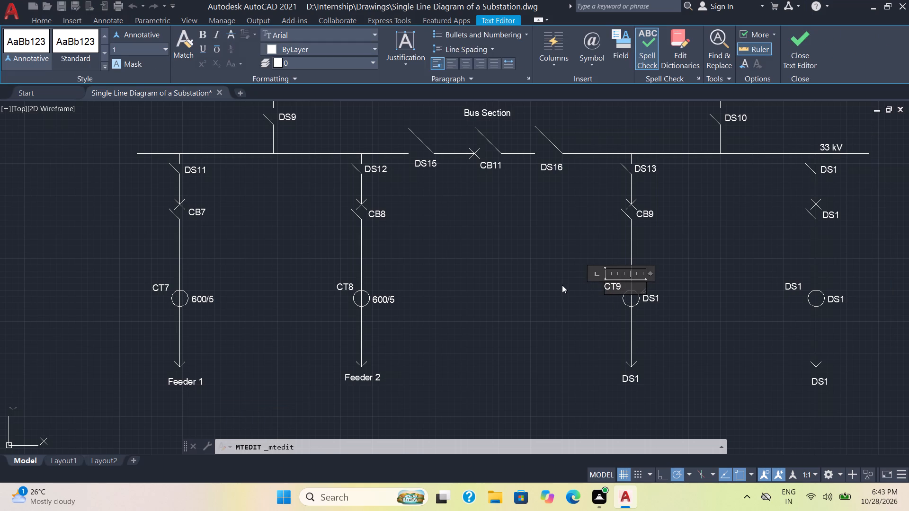
Change the DS1 label on the right of the third feeder's current transformer to the ratio 600/5.
{"action": "left_click", "coordinate": [652, 298]}
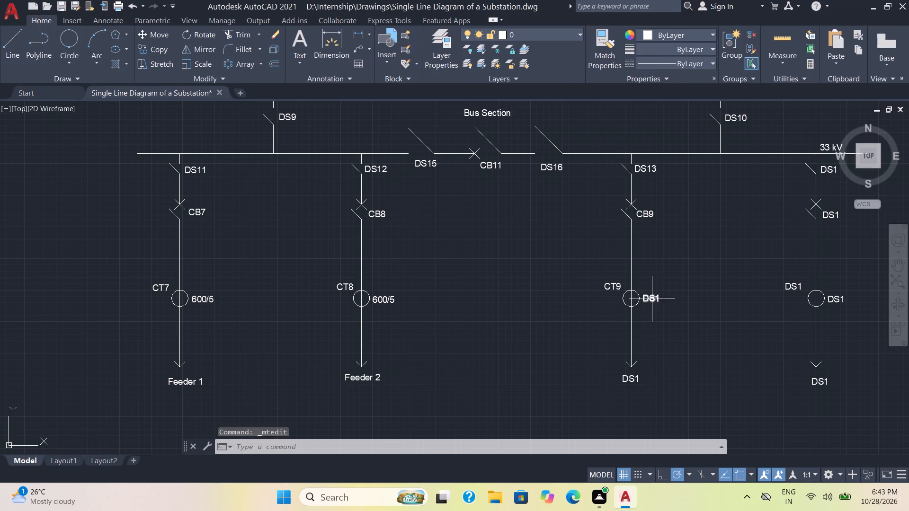
{"action": "double_click", "coordinate": [652, 299]}
{"action": "left_click_drag", "start_coordinate": [659, 297], "coordinate": [622, 299]}
{"action": "type", "text": "600/"}
{"action": "key", "text": "5"}
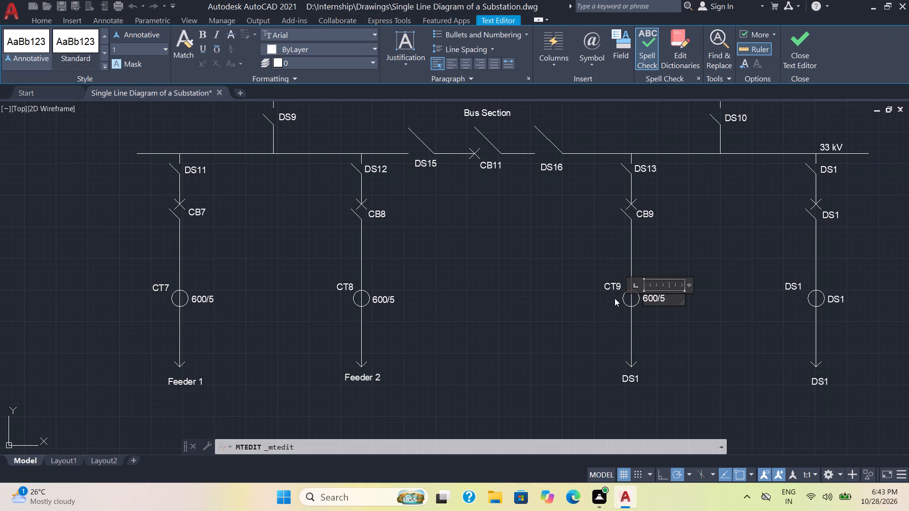
Change the DS1 label under the arrow of the third 33 kV feeder to Feeder 3.
{"action": "left_click", "coordinate": [636, 374]}
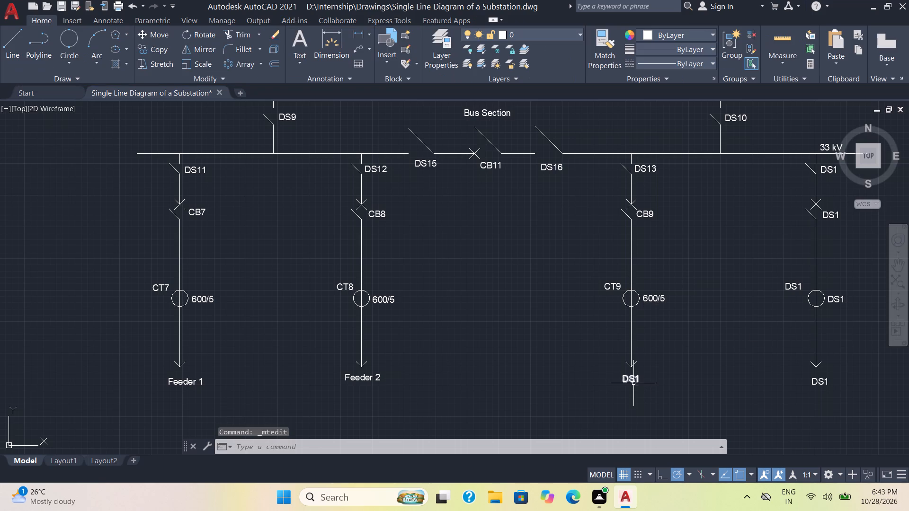
{"action": "double_click", "coordinate": [633, 380]}
{"action": "left_click_drag", "start_coordinate": [647, 379], "coordinate": [605, 383]}
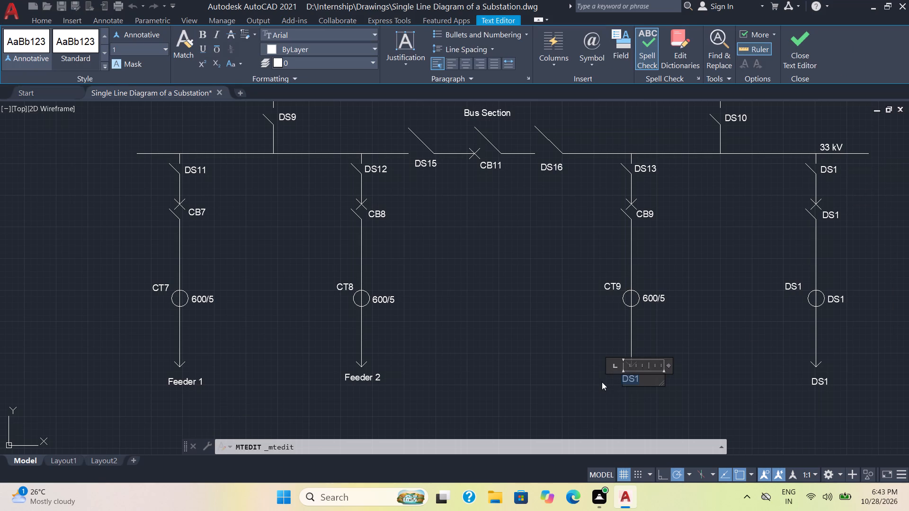
{"action": "key", "text": "f"}
{"action": "type", "text": "eeder"}
{"action": "key", "text": "space"}
{"action": "type", "text": "3"}
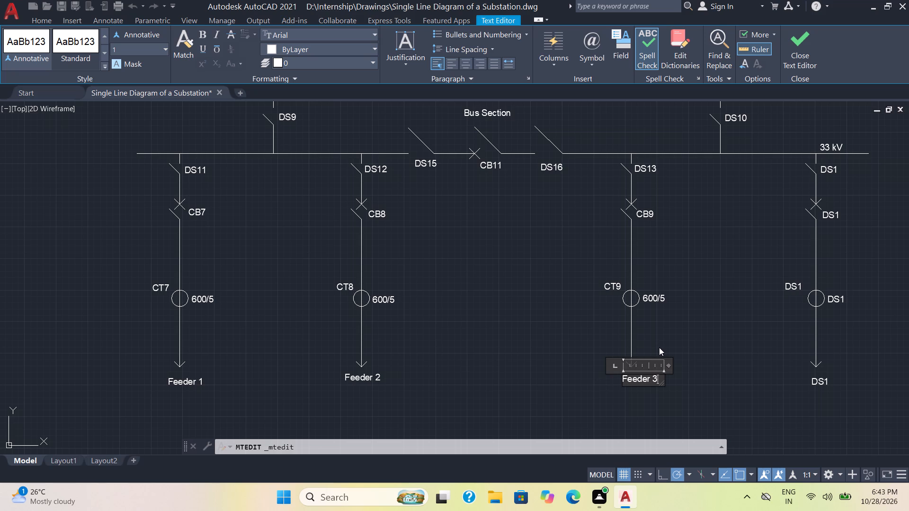
Change the DS1 label beside the disconnector at the top of the fourth 33 kV feeder to DS14.
{"action": "scroll", "coordinate": [843, 336], "scroll_direction": "down", "scroll_amount": 2}
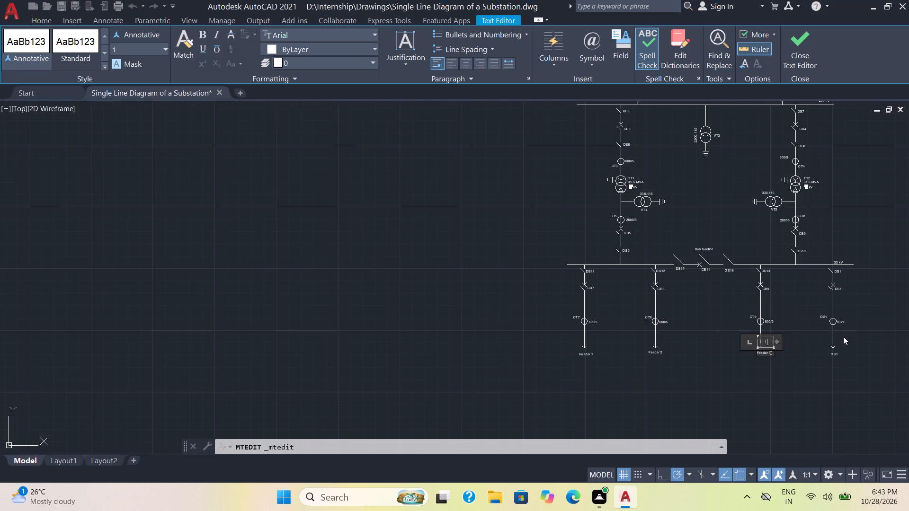
{"action": "middle_click_drag", "start_coordinate": [857, 344], "coordinate": [606, 345]}
{"action": "scroll", "coordinate": [579, 317], "scroll_direction": "up", "scroll_amount": 3}
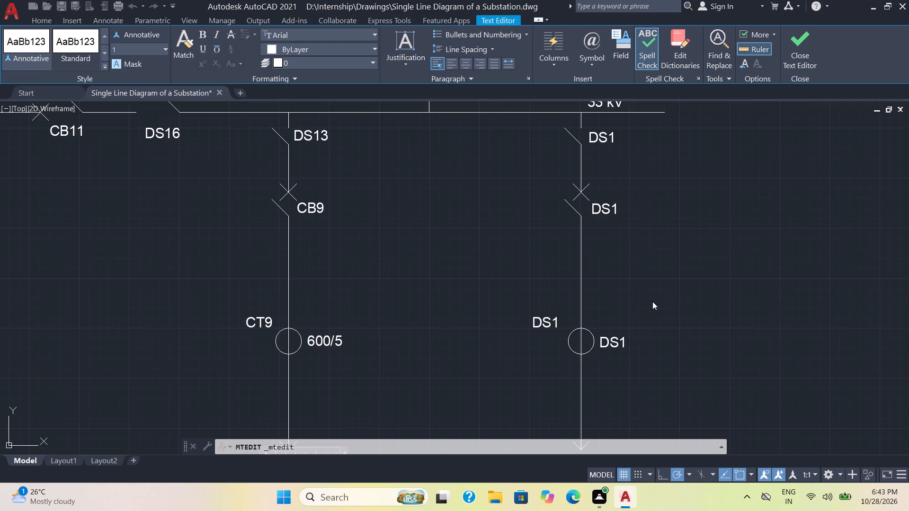
{"action": "scroll", "coordinate": [635, 235], "scroll_direction": "down", "scroll_amount": 1}
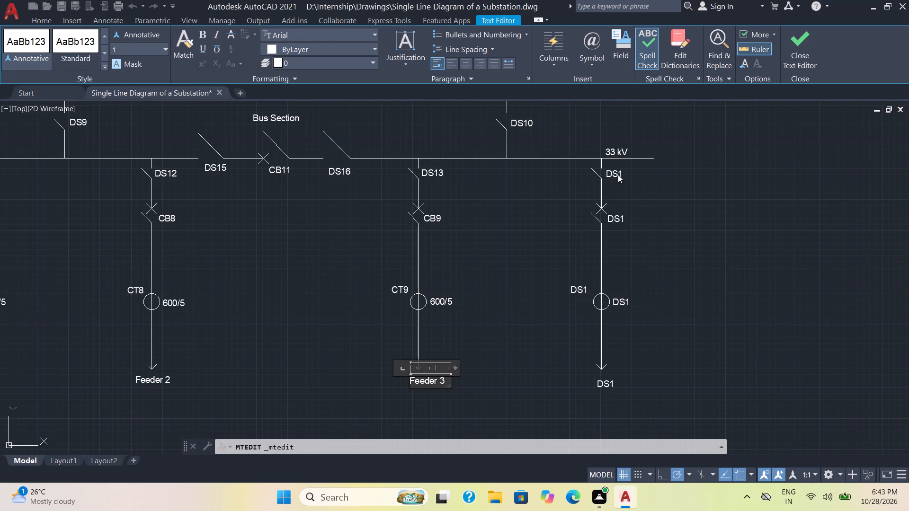
{"action": "left_click", "coordinate": [619, 174]}
{"action": "double_click", "coordinate": [620, 173]}
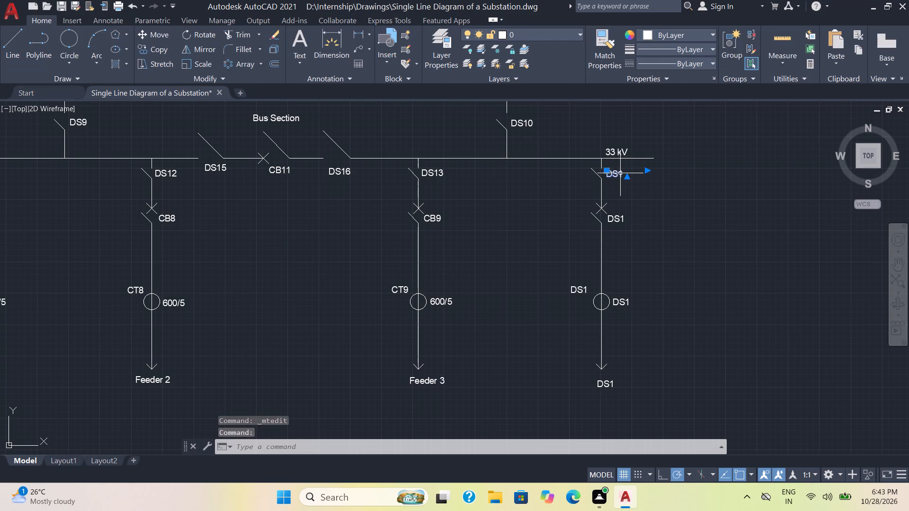
{"action": "left_click", "coordinate": [631, 174]}
{"action": "key", "text": "4"}
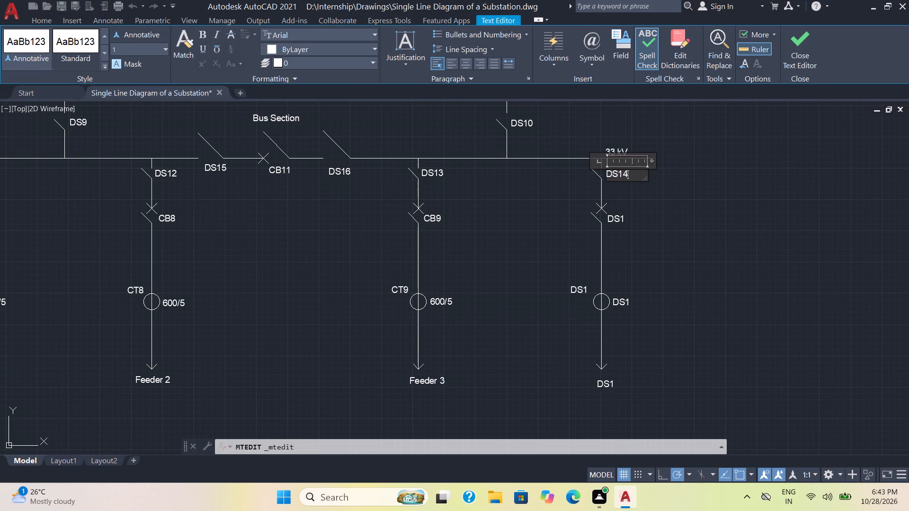
Change the DS1 label beside the fourth 33 kV feeder's circuit breaker to CB10.
{"action": "double_click", "coordinate": [618, 219]}
{"action": "double_click", "coordinate": [617, 219]}
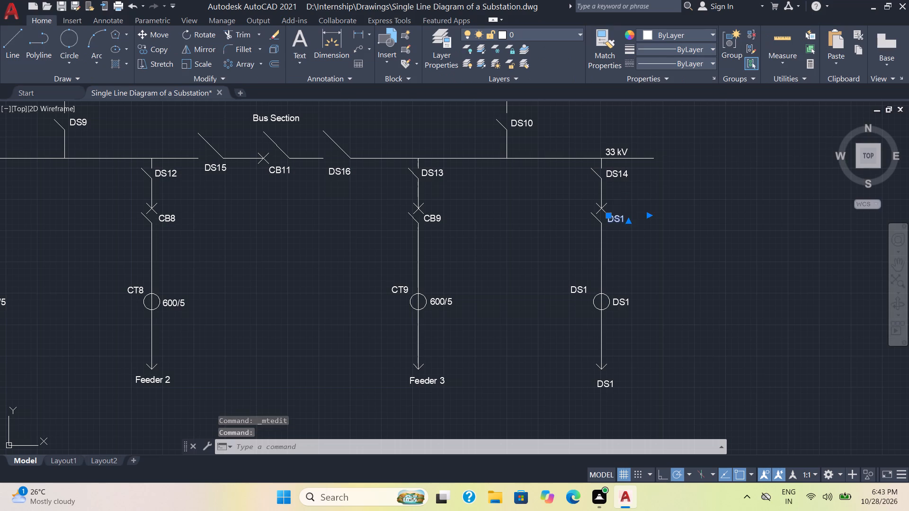
{"action": "left_click_drag", "start_coordinate": [628, 216], "coordinate": [597, 217]}
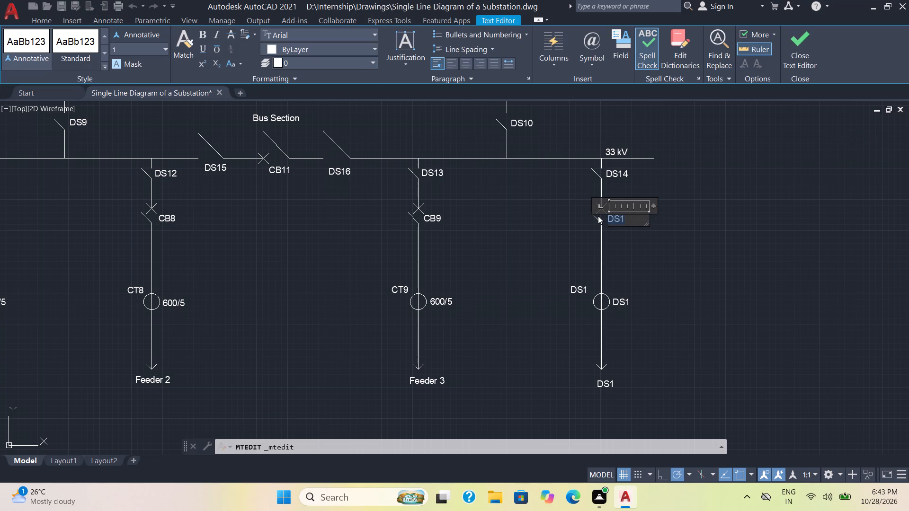
{"action": "type", "text": "CB"}
{"action": "type", "text": "10"}
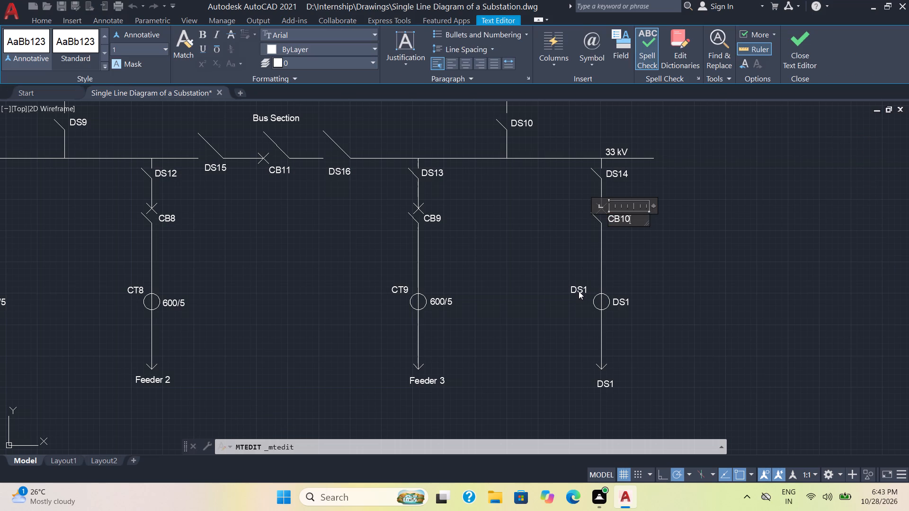
Change the DS1 label on the upper left of the fourth feeder's current transformer to CT10.
{"action": "left_click", "coordinate": [579, 291]}
{"action": "double_click", "coordinate": [579, 291]}
{"action": "double_click", "coordinate": [572, 290]}
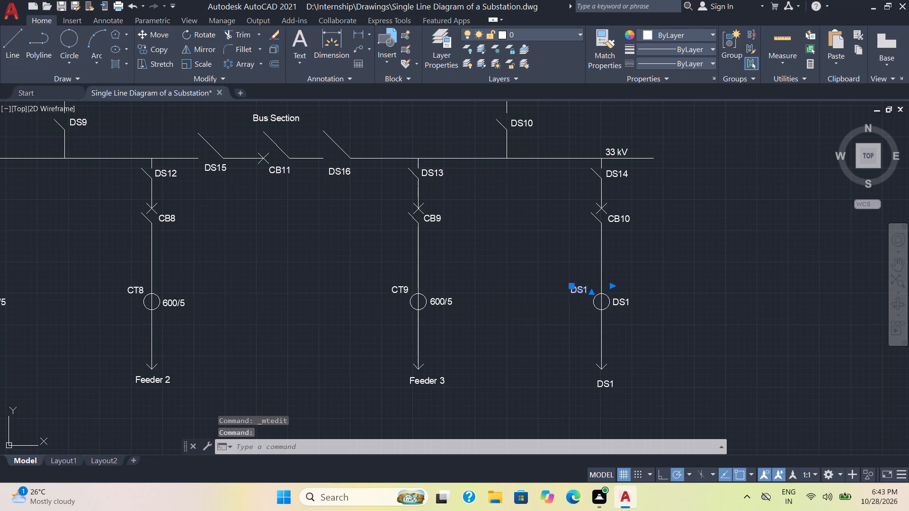
{"action": "left_click_drag", "start_coordinate": [597, 290], "coordinate": [546, 286]}
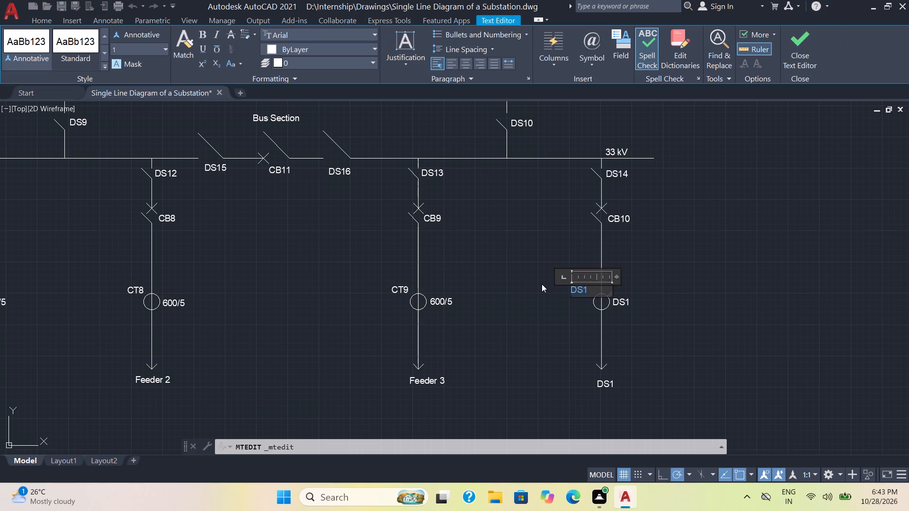
{"action": "type", "text": "CT10"}
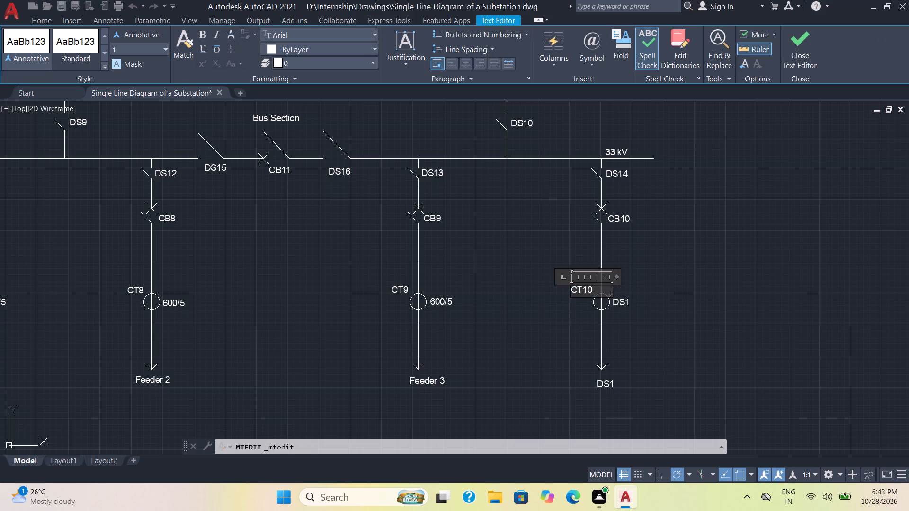
Change the DS1 label on the right of the fourth feeder's current transformer to the ratio 600/5.
{"action": "left_click", "coordinate": [622, 303]}
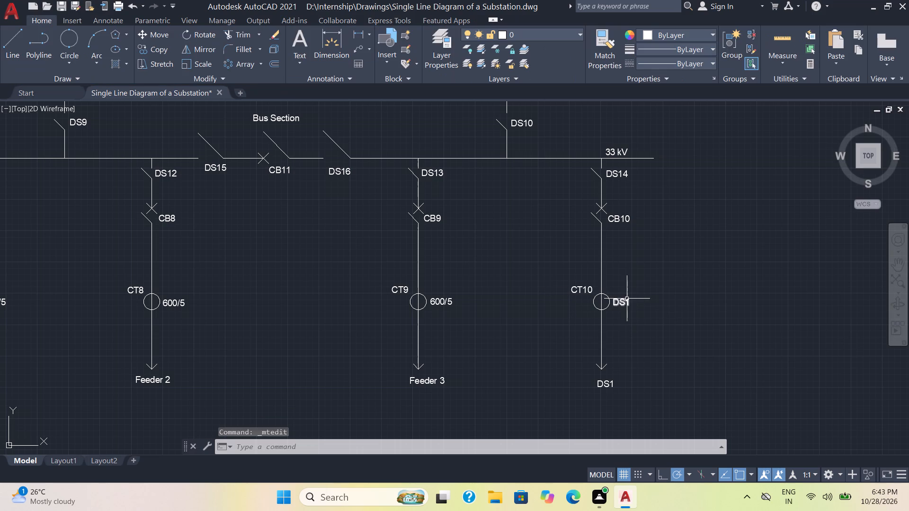
{"action": "double_click", "coordinate": [626, 301]}
{"action": "left_click_drag", "start_coordinate": [629, 304], "coordinate": [609, 305]}
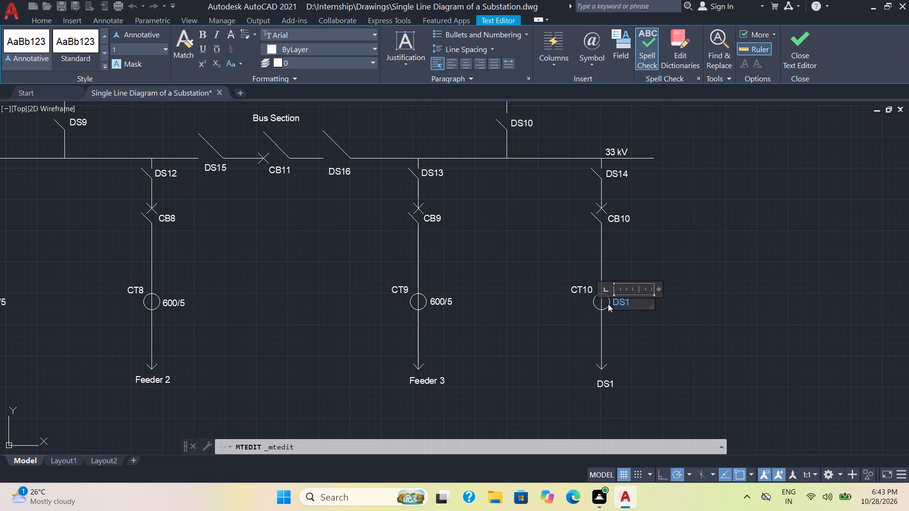
{"action": "type", "text": "600/"}
{"action": "key", "text": "5"}
Change the DS1 label below the arrow of the fourth 33 kV feeder to Feeder 4.
{"action": "scroll", "coordinate": [608, 304], "scroll_direction": "down", "scroll_amount": 1}
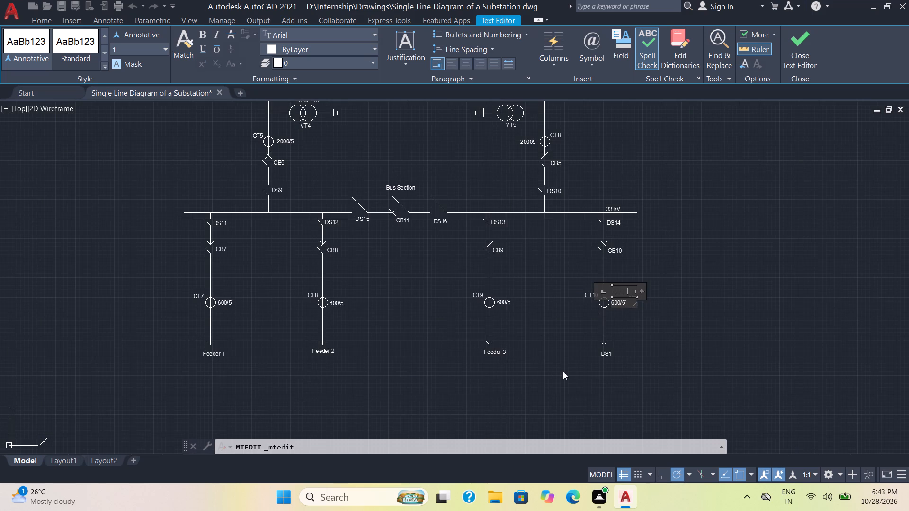
{"action": "middle_click_drag", "start_coordinate": [563, 370], "coordinate": [568, 320]}
{"action": "scroll", "coordinate": [558, 316], "scroll_direction": "up", "scroll_amount": 2}
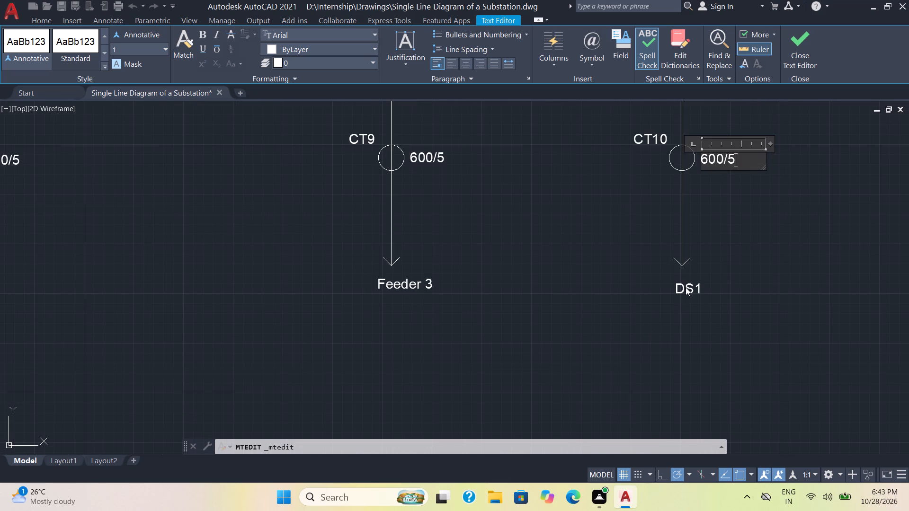
{"action": "double_click", "coordinate": [686, 287]}
{"action": "double_click", "coordinate": [689, 288]}
{"action": "left_click_drag", "start_coordinate": [708, 290], "coordinate": [665, 285]}
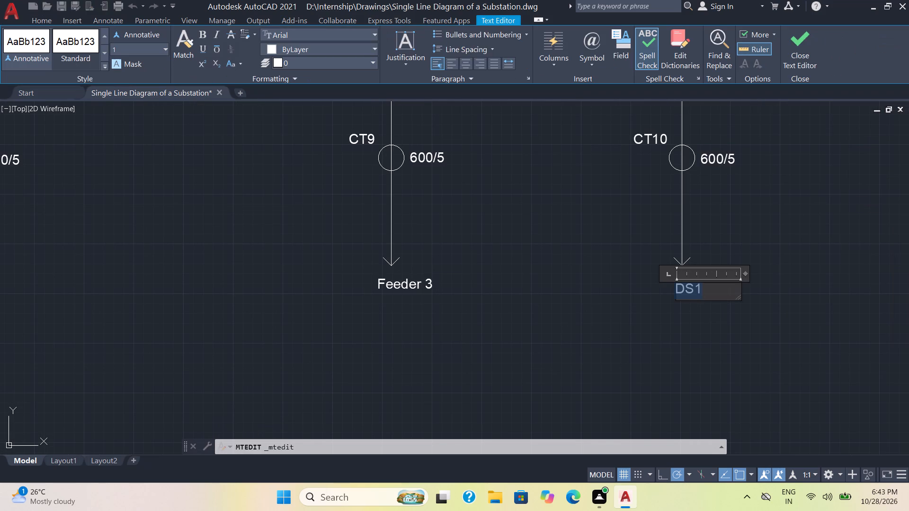
{"action": "left_click_drag", "start_coordinate": [665, 285], "coordinate": [657, 285]}
{"action": "key", "text": "f"}
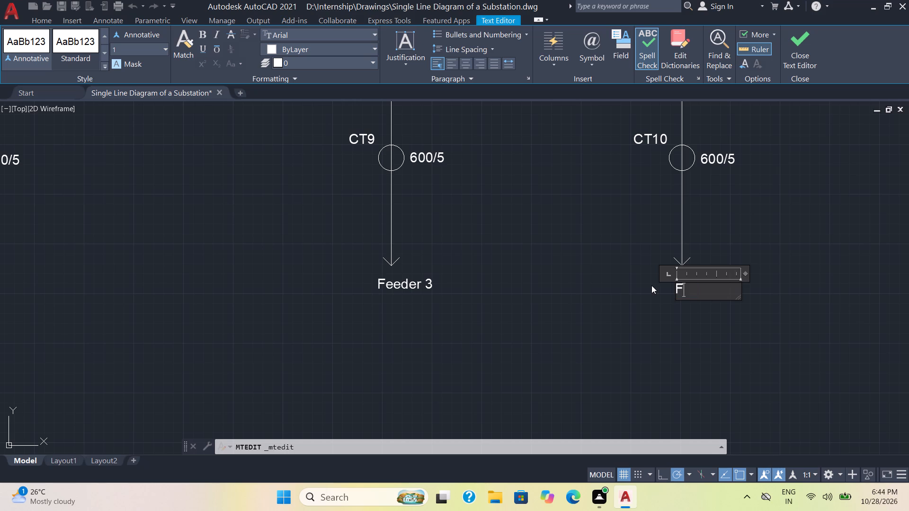
{"action": "type", "text": "eeder 3"}
{"action": "key", "text": "BackSpace"}
{"action": "key", "text": "4"}
{"action": "left_click", "coordinate": [749, 368]}
Change the duplicate CB5 label beside the circuit breaker below transformer T12 to CB6.
{"action": "scroll", "coordinate": [715, 300], "scroll_direction": "down", "scroll_amount": 3}
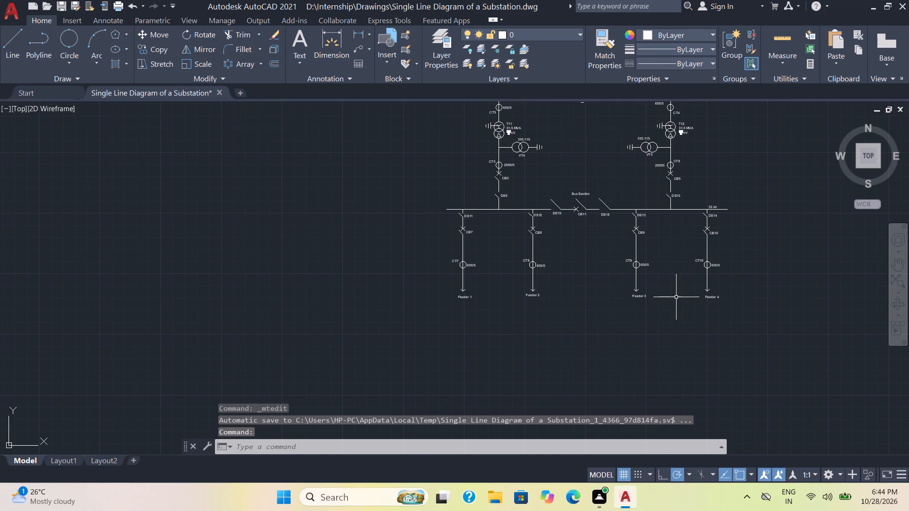
{"action": "scroll", "coordinate": [689, 277], "scroll_direction": "up", "scroll_amount": 3}
{"action": "scroll", "coordinate": [680, 273], "scroll_direction": "down", "scroll_amount": 1}
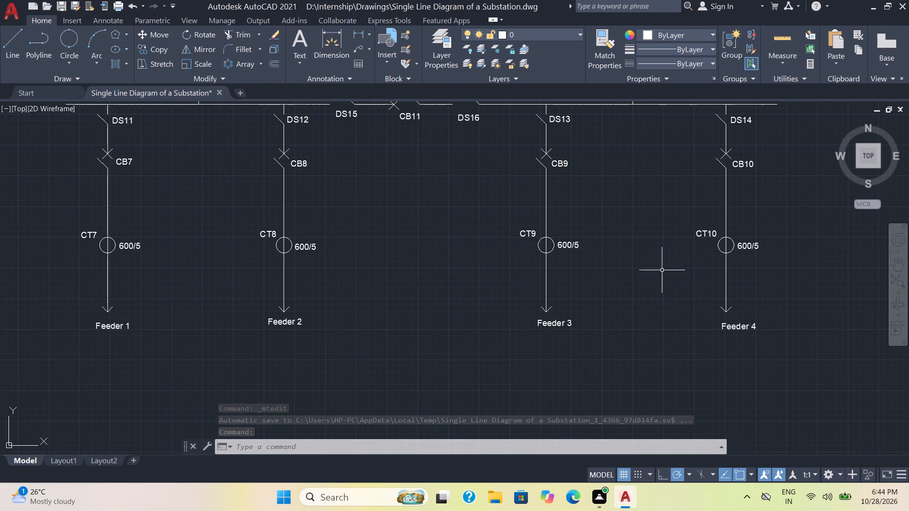
{"action": "middle_click_drag", "start_coordinate": [641, 250], "coordinate": [633, 405]}
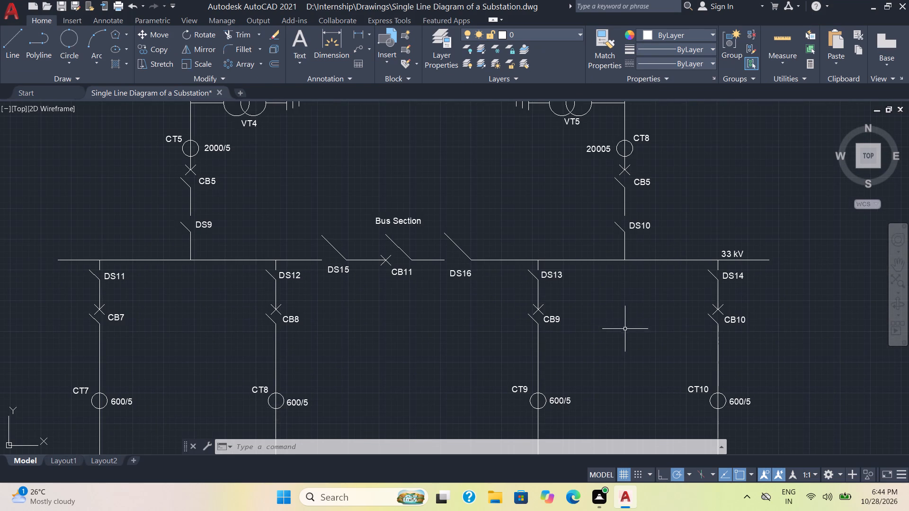
{"action": "scroll", "coordinate": [624, 330], "scroll_direction": "down", "scroll_amount": 1}
{"action": "scroll", "coordinate": [565, 257], "scroll_direction": "up", "scroll_amount": 1}
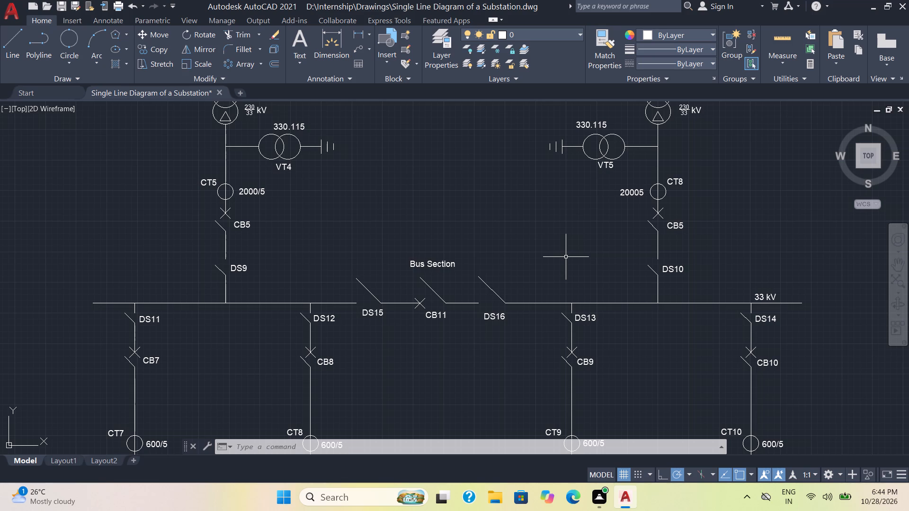
{"action": "double_click", "coordinate": [683, 229]}
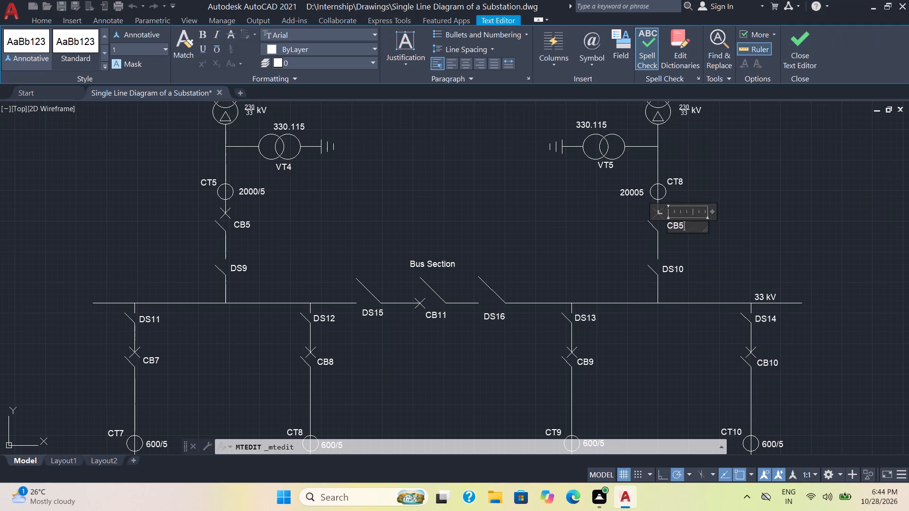
{"action": "key", "text": "BackSpace"}
{"action": "key", "text": "9"}
{"action": "key", "text": "BackSpace"}
{"action": "key", "text": "6"}
{"action": "key", "text": "ctrl+s"}
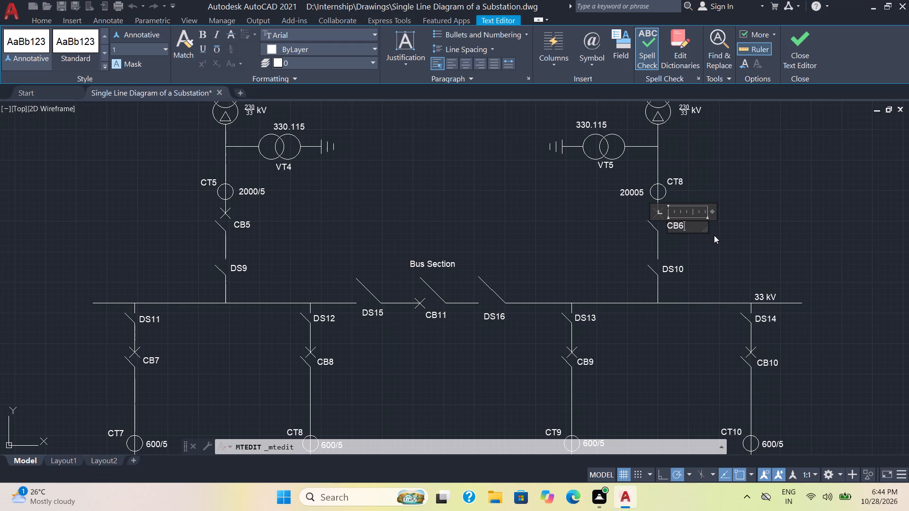
{"action": "left_click", "coordinate": [735, 268]}
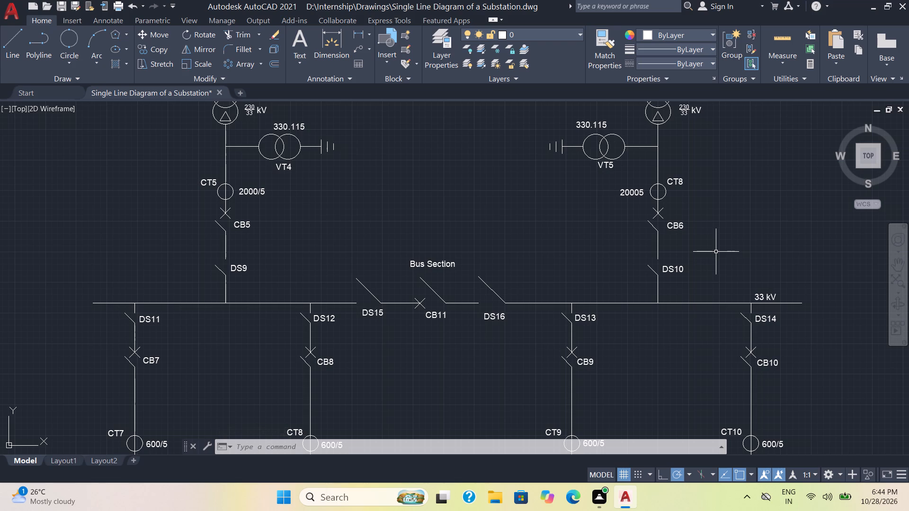
Change the CT8 label beside the current transformer between T12 and CB6 to CT6.
{"action": "scroll", "coordinate": [715, 254], "scroll_direction": "down", "scroll_amount": 1}
{"action": "scroll", "coordinate": [715, 254], "scroll_direction": "up", "scroll_amount": 2}
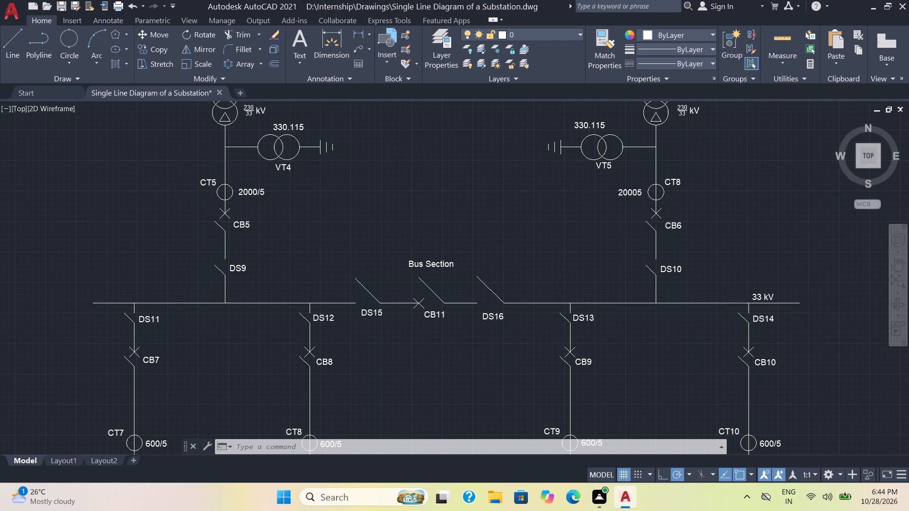
{"action": "scroll", "coordinate": [708, 243], "scroll_direction": "down", "scroll_amount": 1}
{"action": "middle_click_drag", "start_coordinate": [711, 248], "coordinate": [708, 255]}
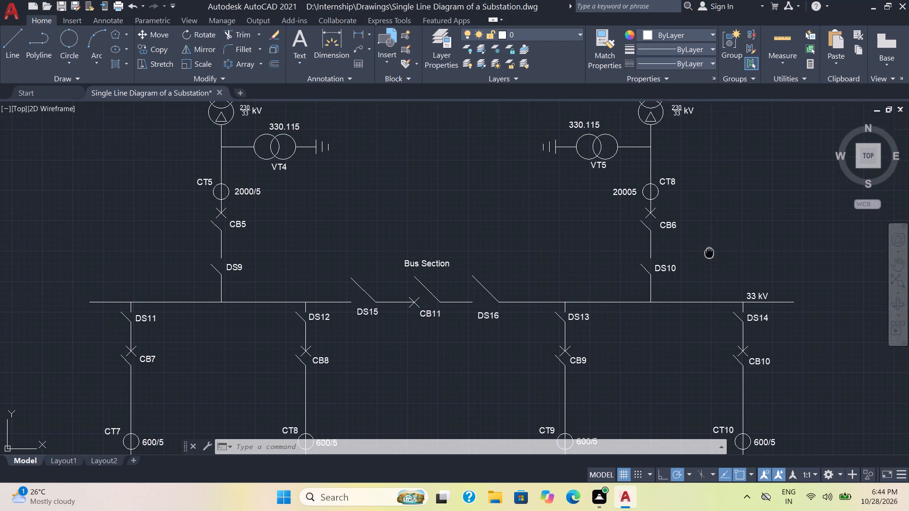
{"action": "middle_click_drag", "start_coordinate": [708, 255], "coordinate": [658, 349]}
{"action": "scroll", "coordinate": [631, 267], "scroll_direction": "up", "scroll_amount": 1}
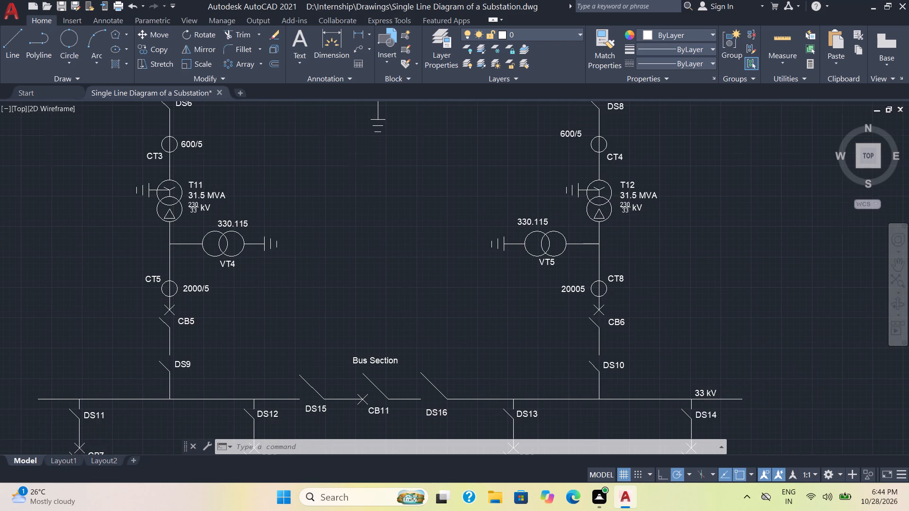
{"action": "double_click", "coordinate": [614, 284]}
{"action": "left_click", "coordinate": [623, 286]}
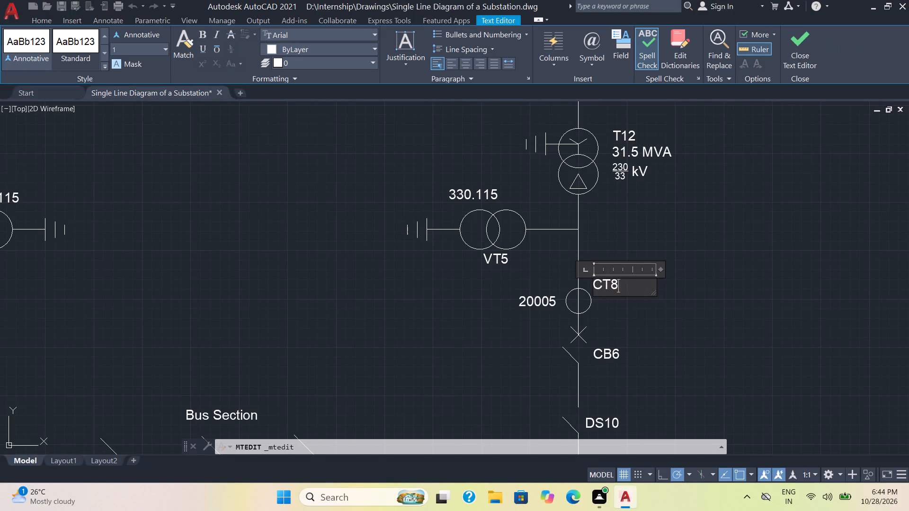
{"action": "key", "text": "BackSpace"}
{"action": "key", "text": "6"}
{"action": "left_click", "coordinate": [707, 366]}
Check the equipment labels and ratings across the diagram, from the 33 kV feeders up to the incoming 230 kV lines.
{"action": "scroll", "coordinate": [709, 362], "scroll_direction": "down", "scroll_amount": 4}
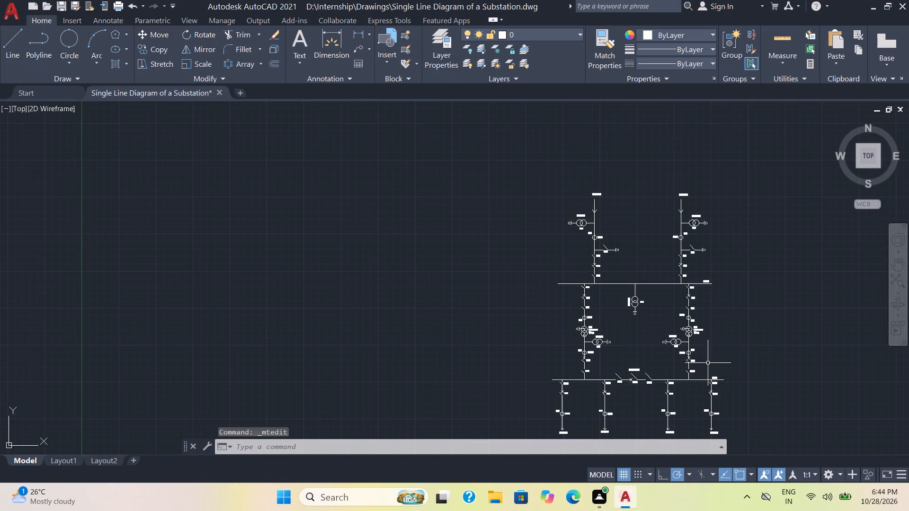
{"action": "scroll", "coordinate": [659, 394], "scroll_direction": "up", "scroll_amount": 1}
{"action": "middle_click_drag", "start_coordinate": [596, 415], "coordinate": [563, 309]}
{"action": "scroll", "coordinate": [529, 308], "scroll_direction": "up", "scroll_amount": 2}
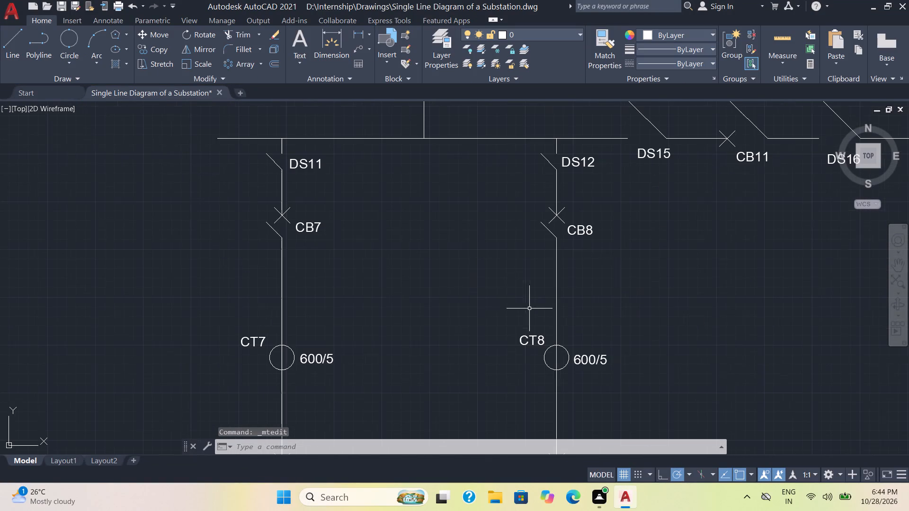
{"action": "scroll", "coordinate": [529, 308], "scroll_direction": "up", "scroll_amount": 1}
{"action": "scroll", "coordinate": [378, 287], "scroll_direction": "down", "scroll_amount": 2}
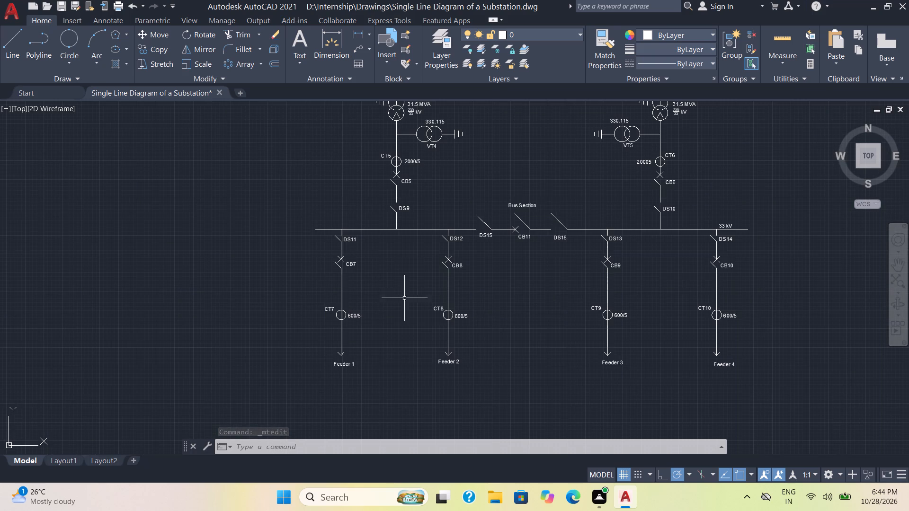
{"action": "middle_click_drag", "start_coordinate": [702, 202], "coordinate": [650, 396]}
{"action": "scroll", "coordinate": [647, 383], "scroll_direction": "up", "scroll_amount": 1}
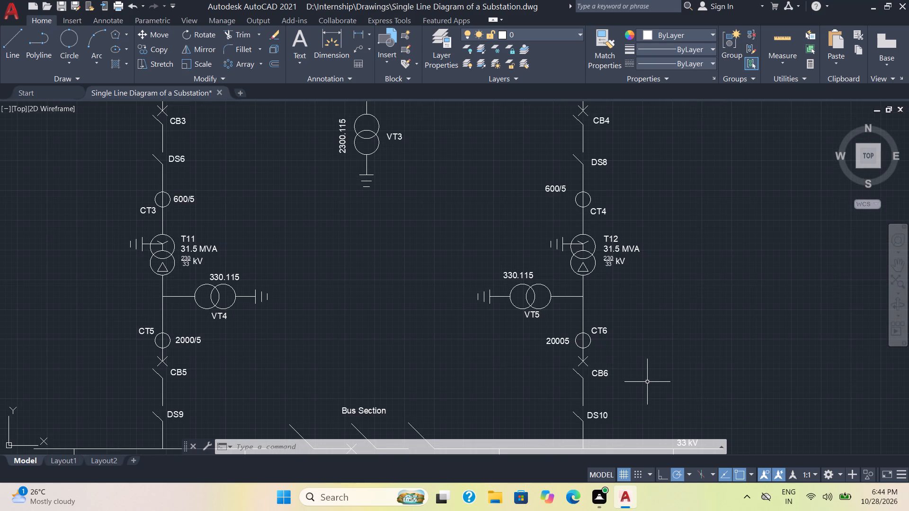
{"action": "scroll", "coordinate": [645, 328], "scroll_direction": "down", "scroll_amount": 1}
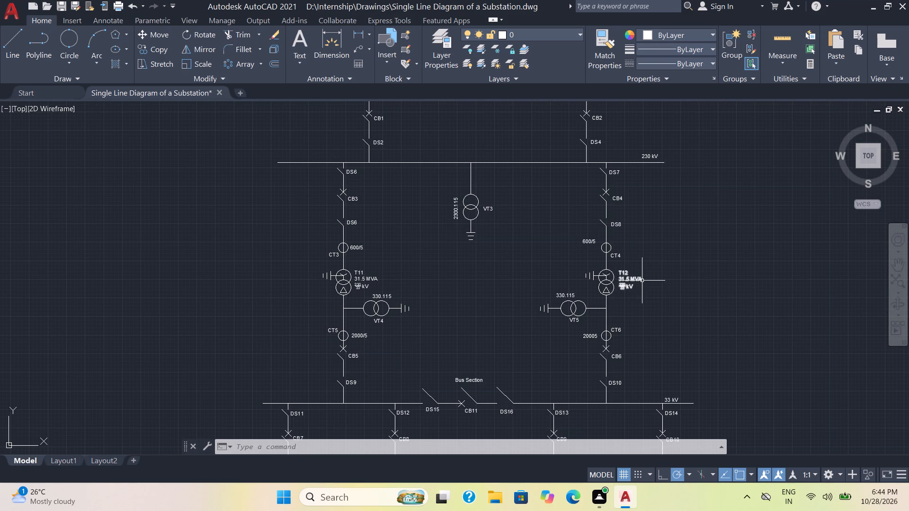
{"action": "scroll", "coordinate": [642, 280], "scroll_direction": "up", "scroll_amount": 1}
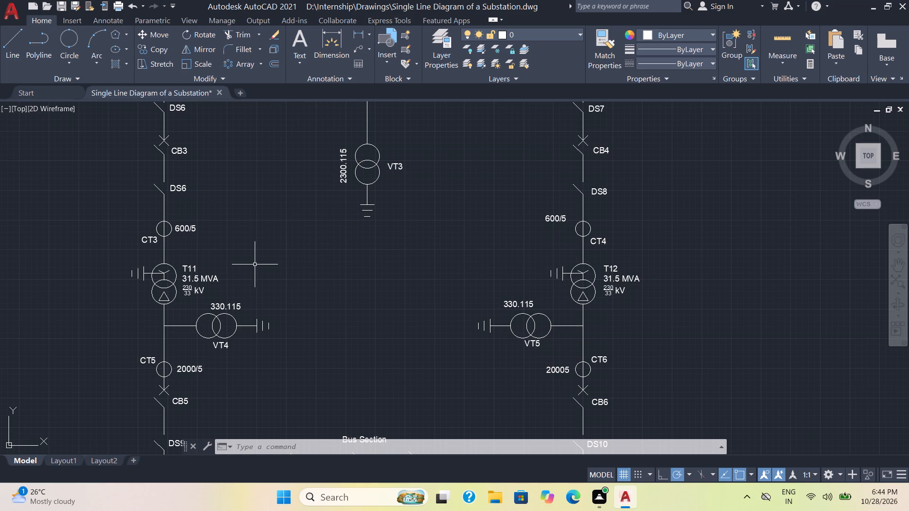
{"action": "middle_click_drag", "start_coordinate": [515, 259], "coordinate": [469, 458]}
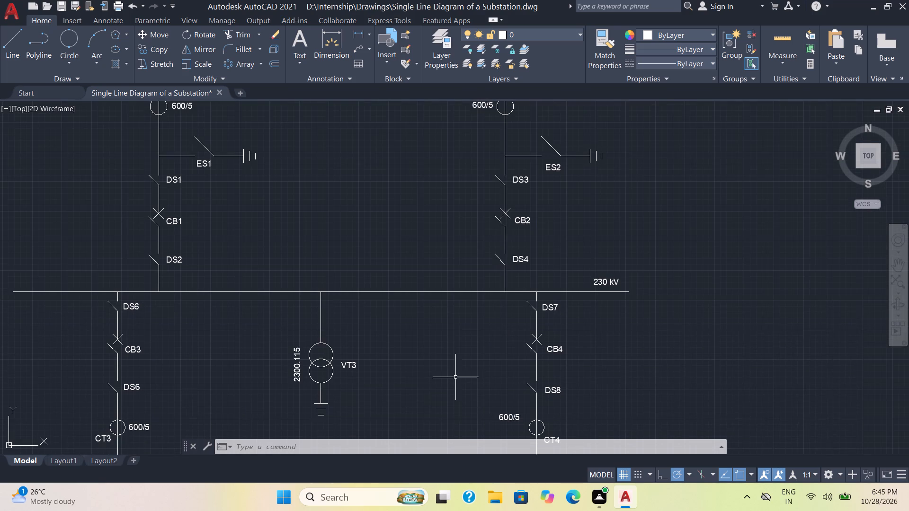
{"action": "middle_click_drag", "start_coordinate": [418, 211], "coordinate": [445, 347]}
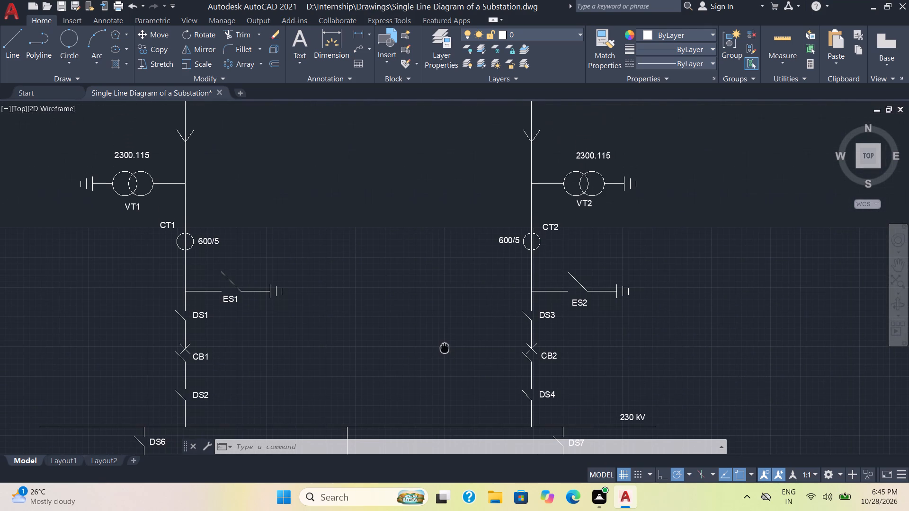
{"action": "middle_click_drag", "start_coordinate": [445, 347], "coordinate": [496, 241]}
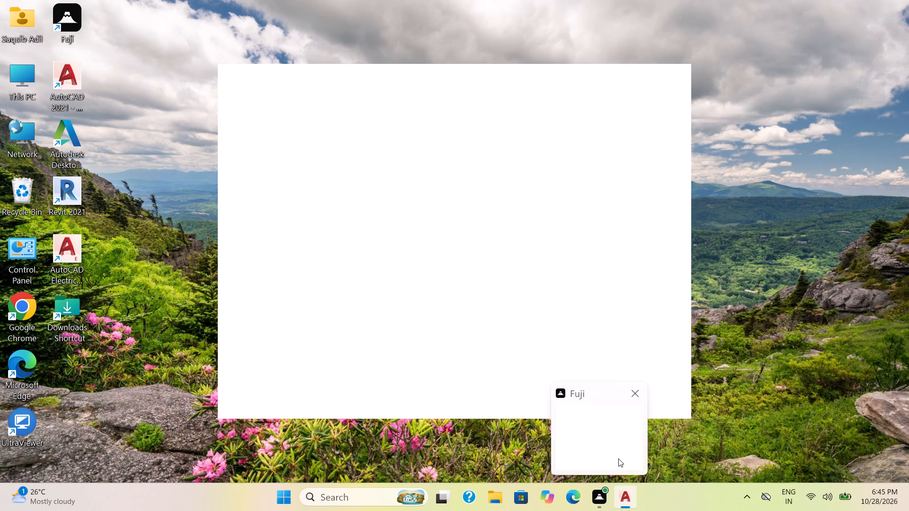
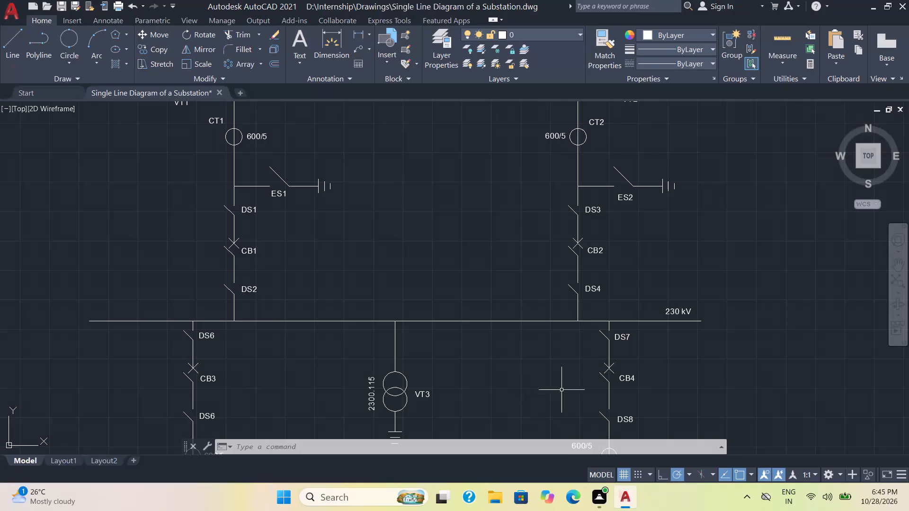
Save the substation single line diagram drawing.
{"action": "scroll", "coordinate": [548, 371], "scroll_direction": "down", "scroll_amount": 1}
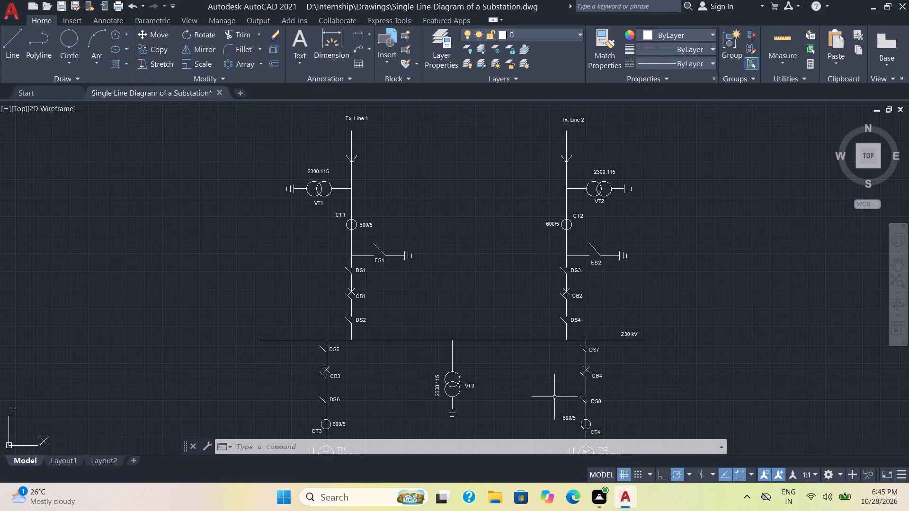
{"action": "key", "text": "ctrl+s"}
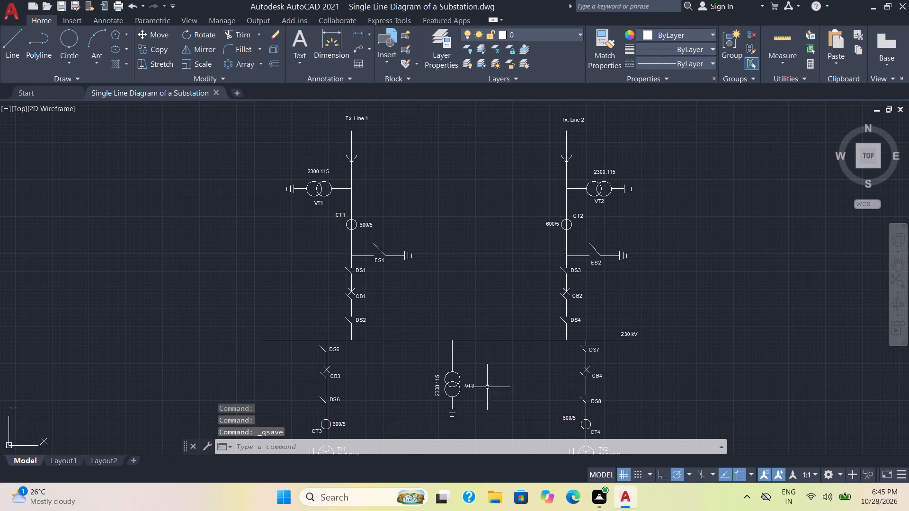
Examine the symbols and labels below the 230 kV bus, closely checking the area around transformer T12 and VT5.
{"action": "scroll", "coordinate": [491, 385], "scroll_direction": "down", "scroll_amount": 1}
{"action": "scroll", "coordinate": [502, 395], "scroll_direction": "up", "scroll_amount": 2}
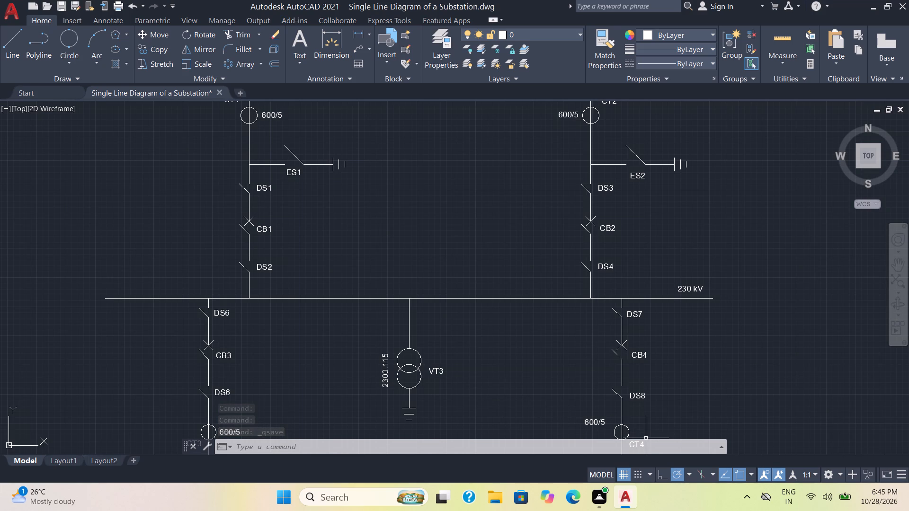
{"action": "scroll", "coordinate": [666, 447], "scroll_direction": "down", "scroll_amount": 1}
{"action": "scroll", "coordinate": [690, 376], "scroll_direction": "down", "scroll_amount": 1}
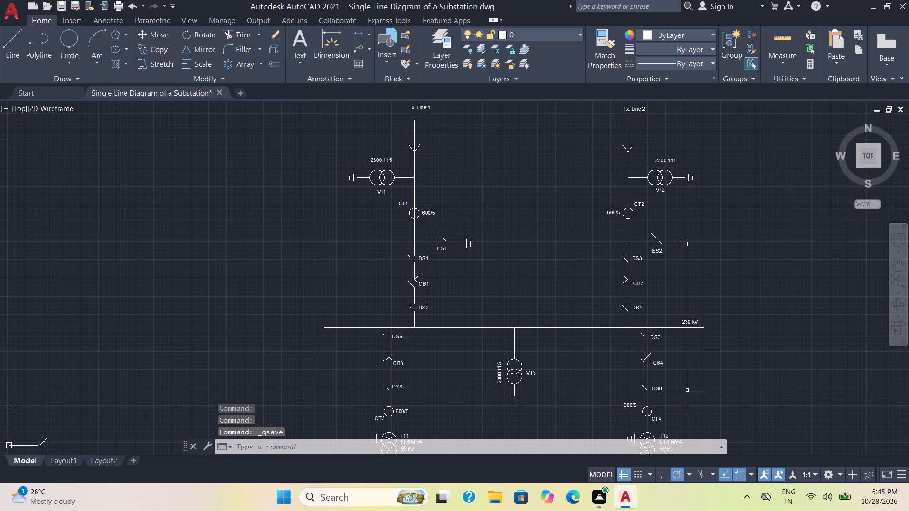
{"action": "middle_click_drag", "start_coordinate": [690, 404], "coordinate": [595, 321]}
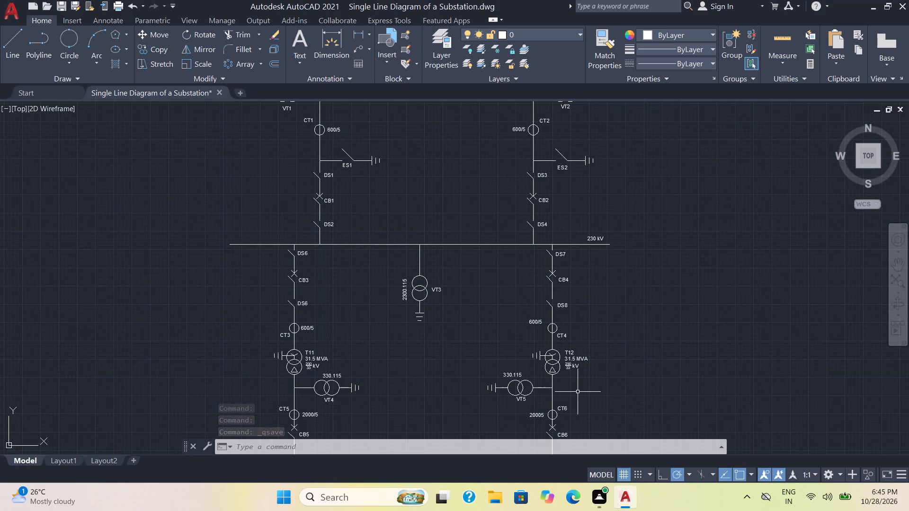
{"action": "scroll", "coordinate": [587, 392], "scroll_direction": "up", "scroll_amount": 1}
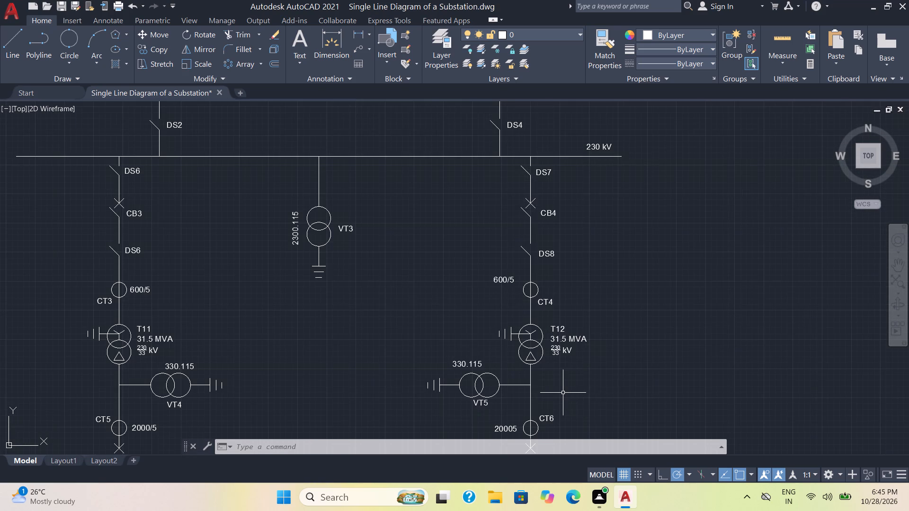
{"action": "scroll", "coordinate": [563, 393], "scroll_direction": "up", "scroll_amount": 2}
{"action": "scroll", "coordinate": [490, 383], "scroll_direction": "up", "scroll_amount": 1}
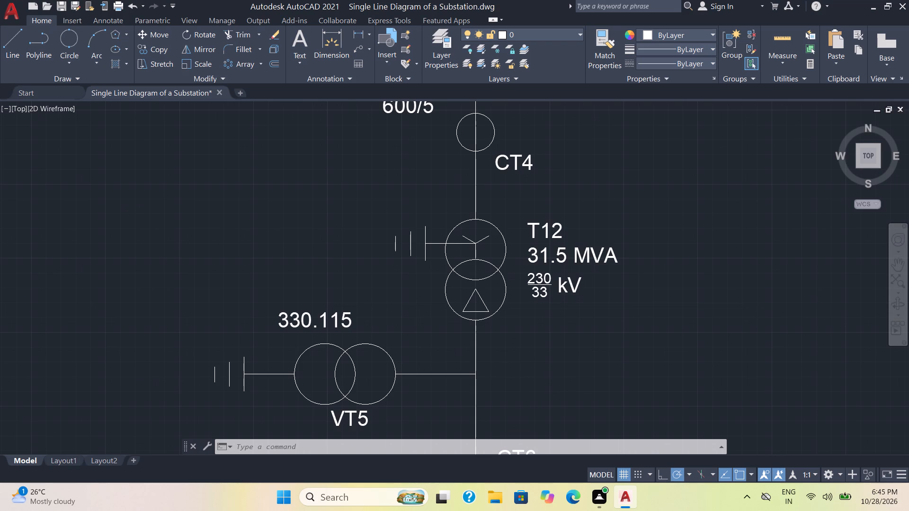
{"action": "middle_click_drag", "start_coordinate": [490, 383], "coordinate": [585, 333]}
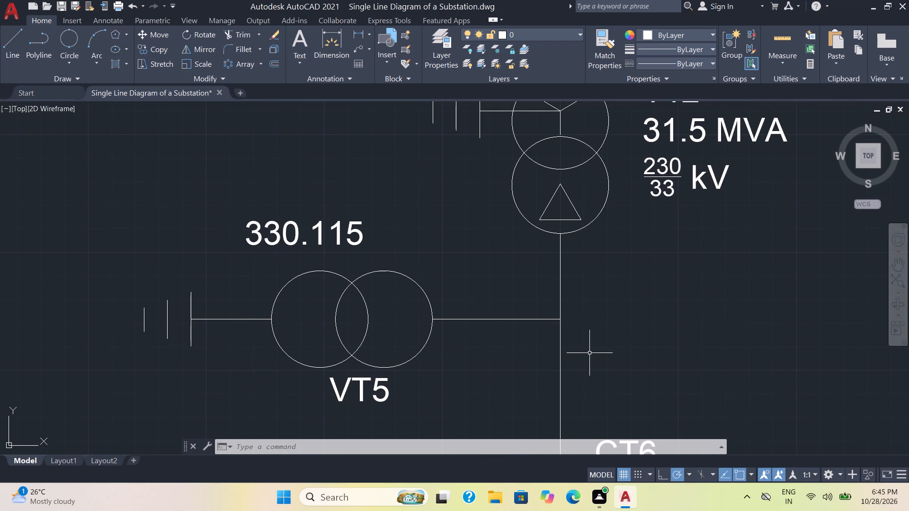
{"action": "scroll", "coordinate": [589, 358], "scroll_direction": "down", "scroll_amount": 4}
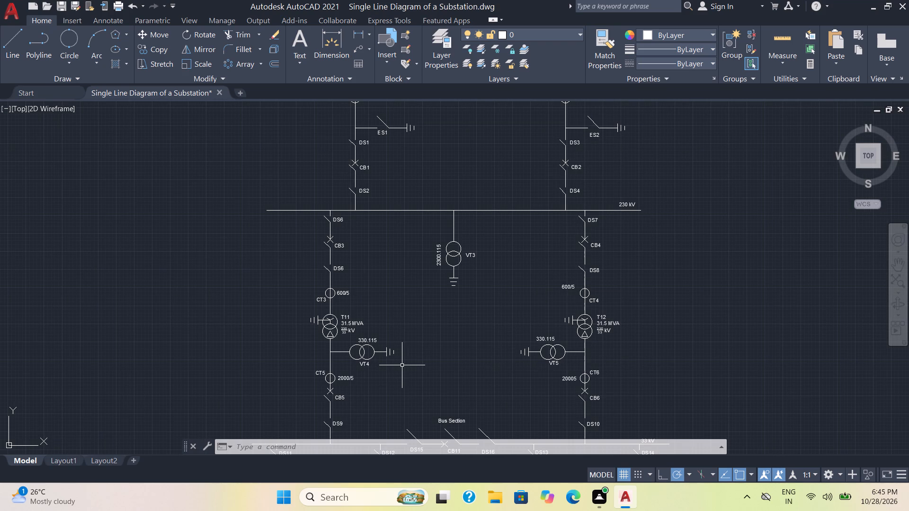
Save the drawing again with the full single line diagram, down to the four feeders, brought into view.
{"action": "key", "text": "ctrl+s"}
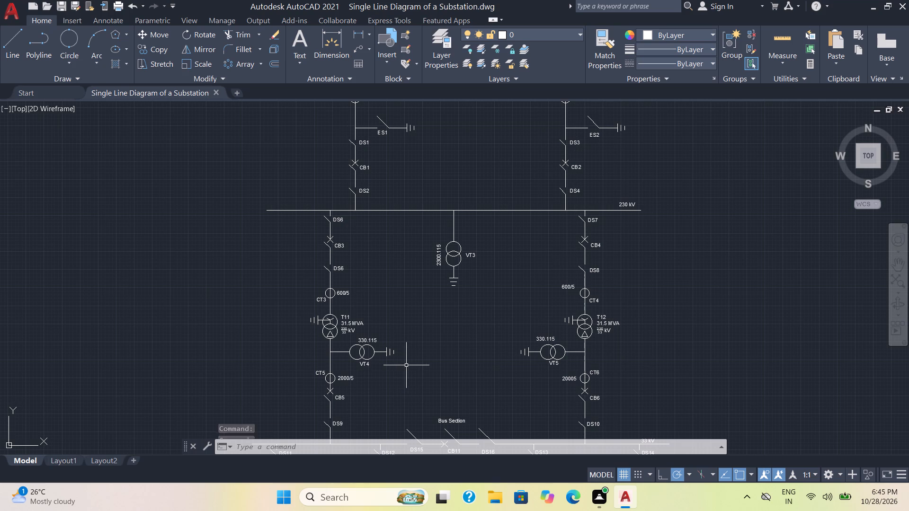
{"action": "scroll", "coordinate": [421, 366], "scroll_direction": "down", "scroll_amount": 2}
{"action": "middle_click_drag", "start_coordinate": [424, 367], "coordinate": [447, 311]}
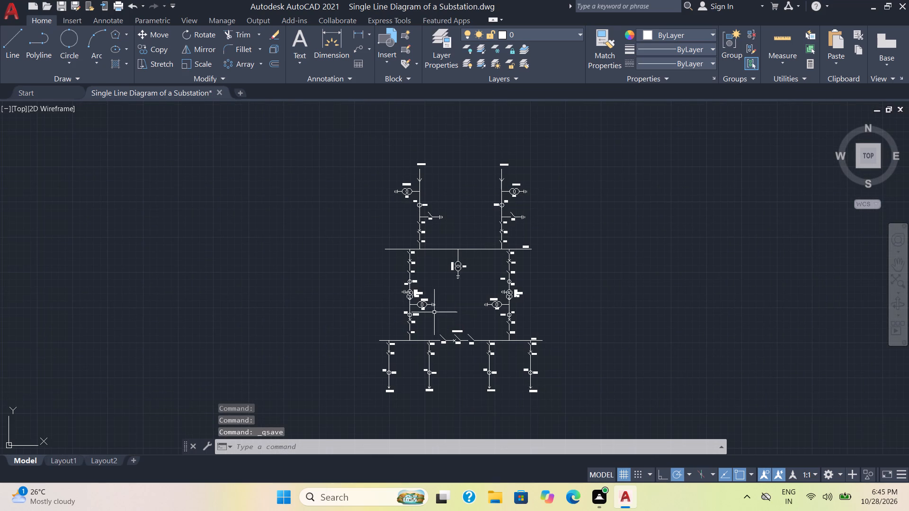
{"action": "scroll", "coordinate": [459, 323], "scroll_direction": "up", "scroll_amount": 1}
{"action": "key", "text": "ctrl+s"}
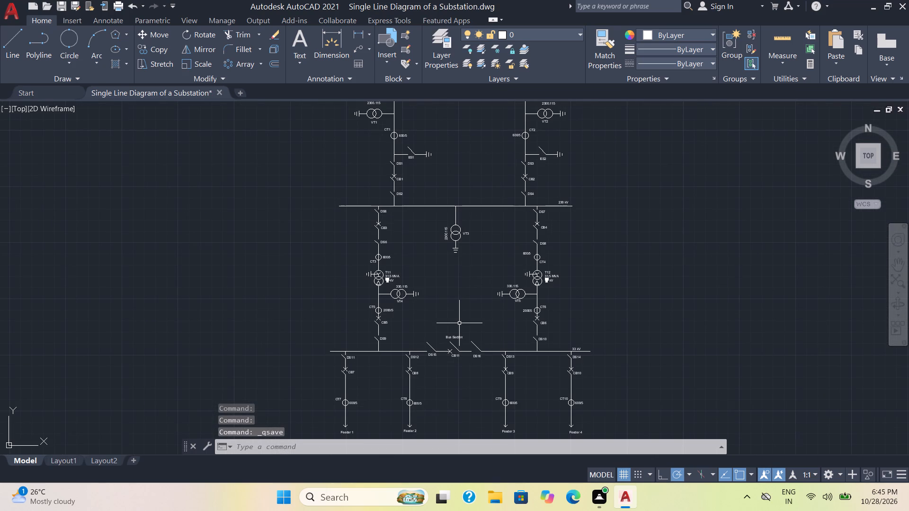
Turn off command log file recording with the LOGFILEOFF command.
{"action": "left_click", "coordinate": [377, 443]}
{"action": "key", "text": "l"}
{"action": "key", "text": "o"}
{"action": "type", "text": "gf"}
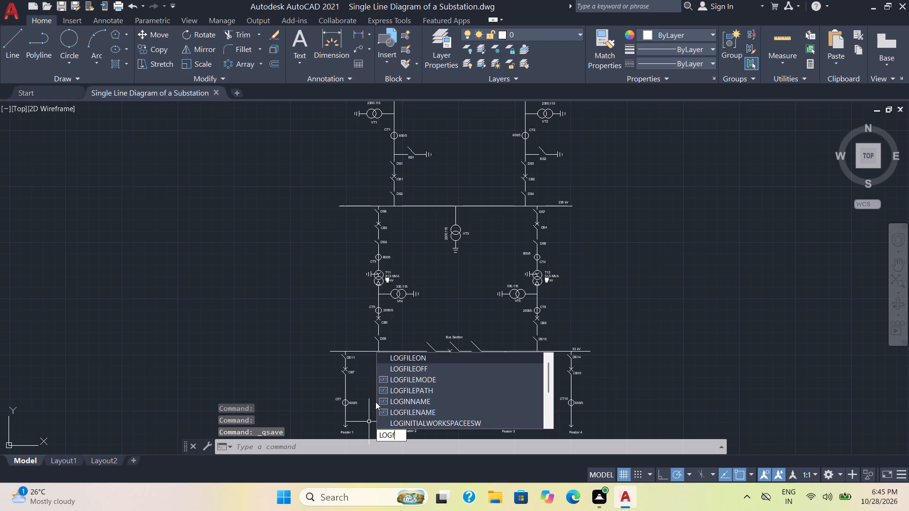
{"action": "type", "text": "il"}
{"action": "type", "text": "eoff"}
{"action": "key", "text": "Return"}
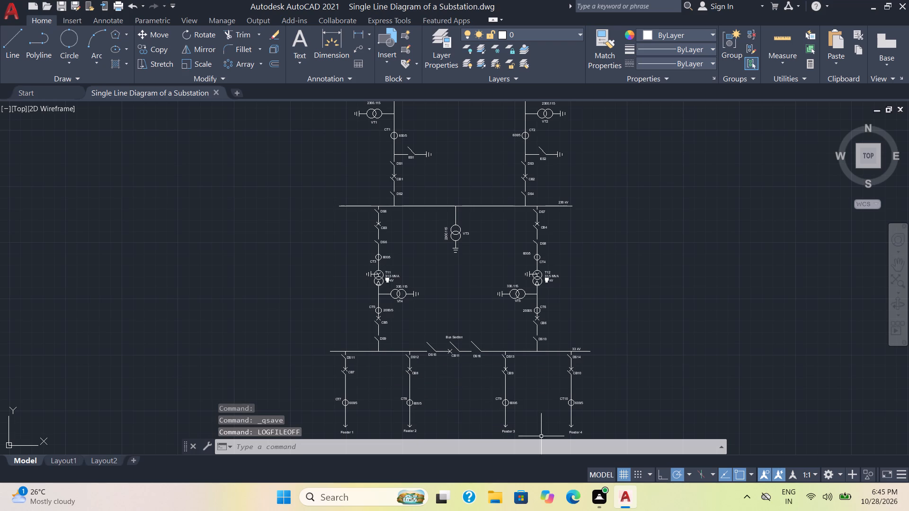